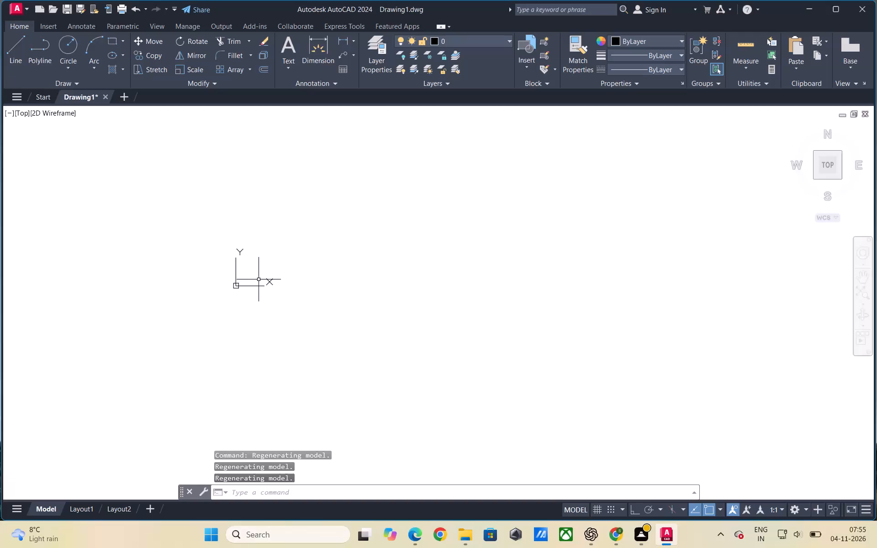
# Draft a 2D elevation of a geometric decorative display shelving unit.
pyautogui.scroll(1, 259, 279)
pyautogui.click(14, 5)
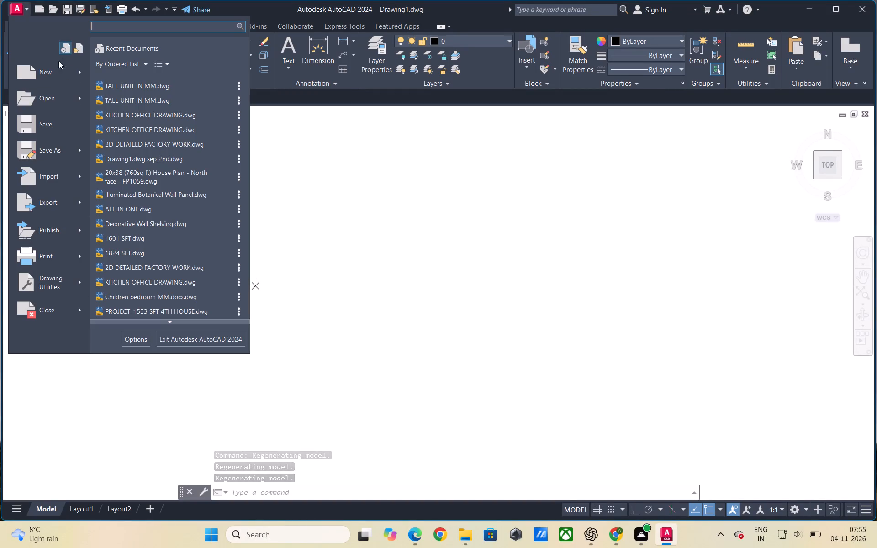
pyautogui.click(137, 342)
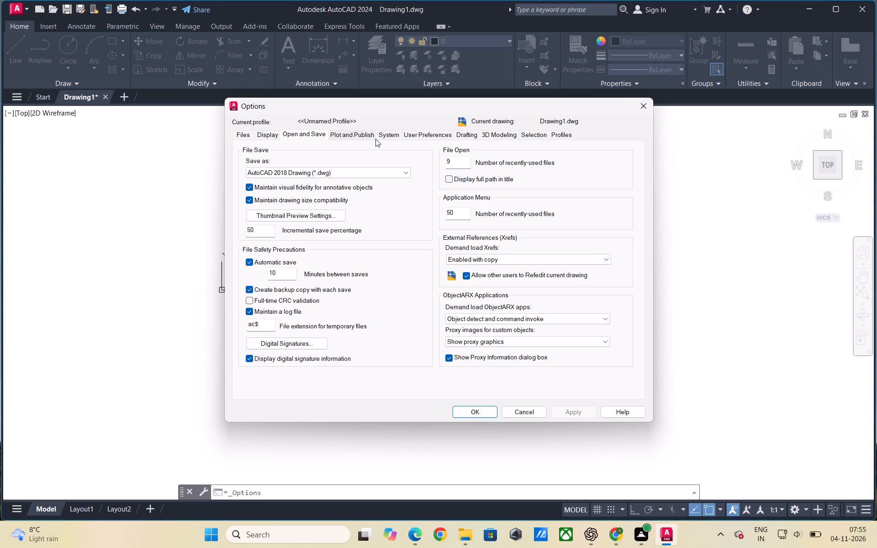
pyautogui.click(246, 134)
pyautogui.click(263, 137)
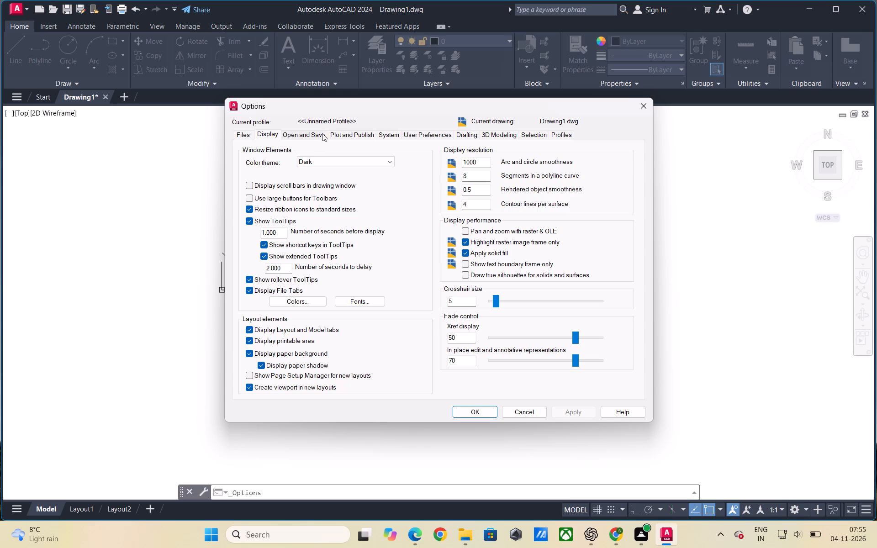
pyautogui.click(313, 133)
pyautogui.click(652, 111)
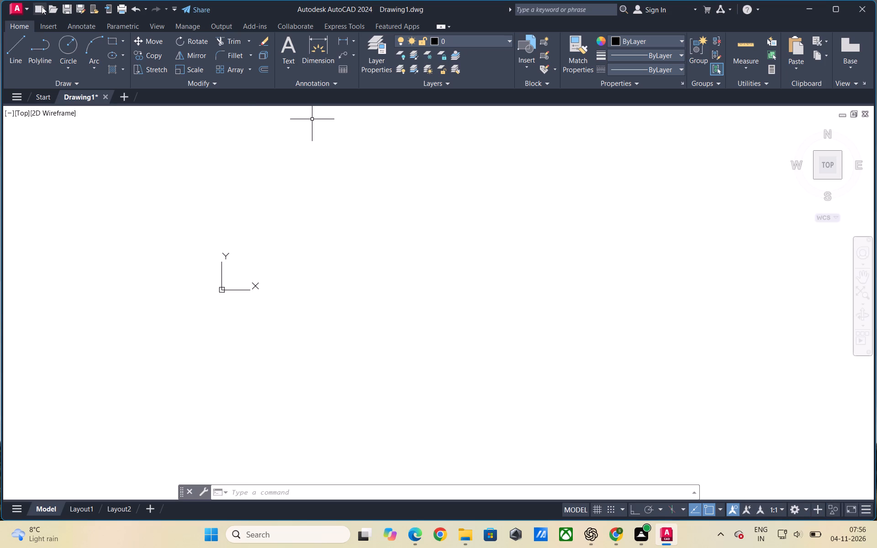
# Change the 2D model space uniform background colour to Black in the display options and apply it.
pyautogui.click(20, 2)
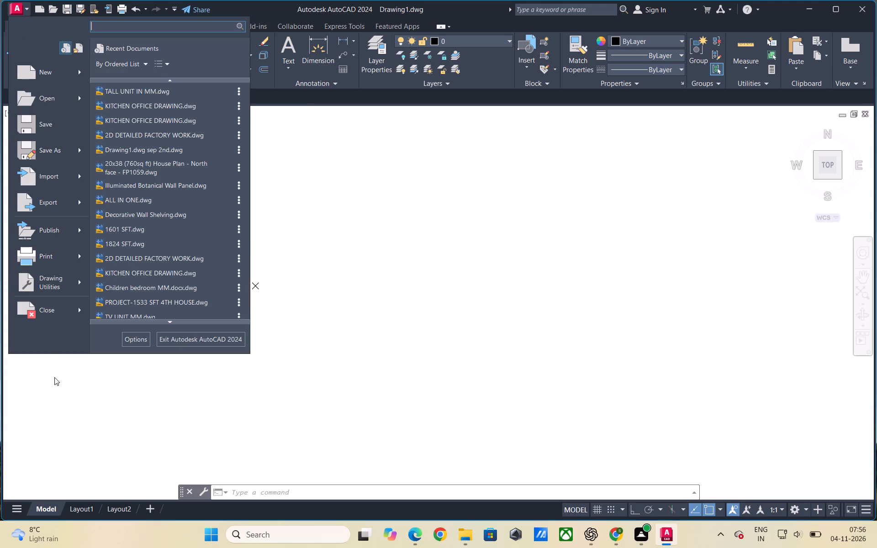
pyautogui.click(138, 343)
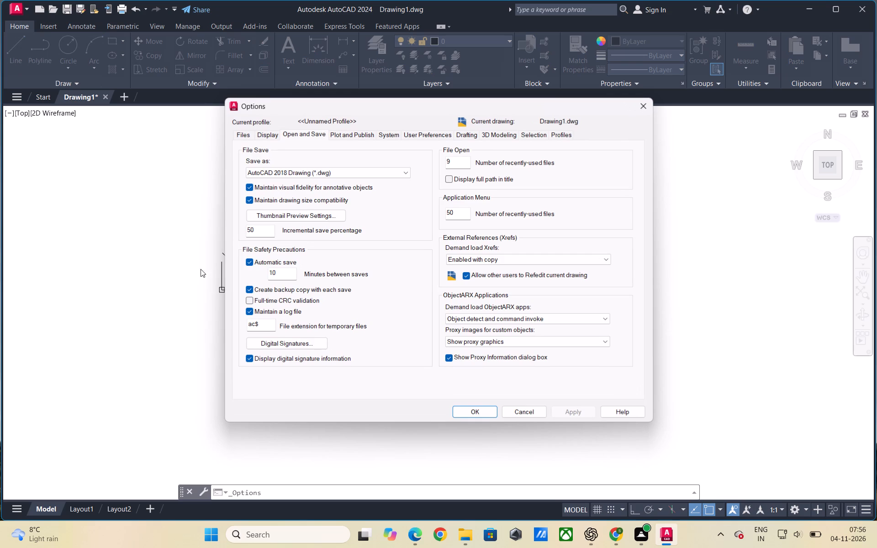
pyautogui.click(266, 137)
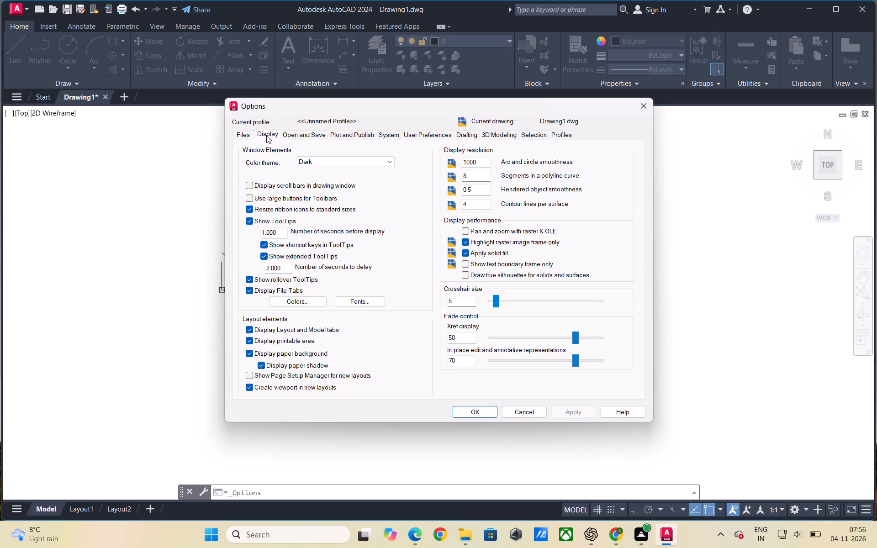
pyautogui.click(266, 135)
pyautogui.click(311, 301)
pyautogui.click(559, 150)
pyautogui.click(558, 147)
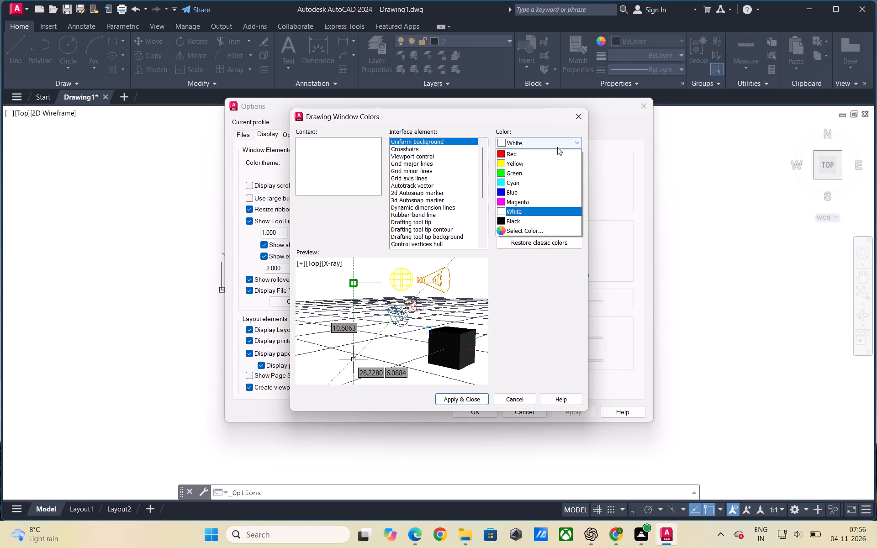
pyautogui.click(535, 219)
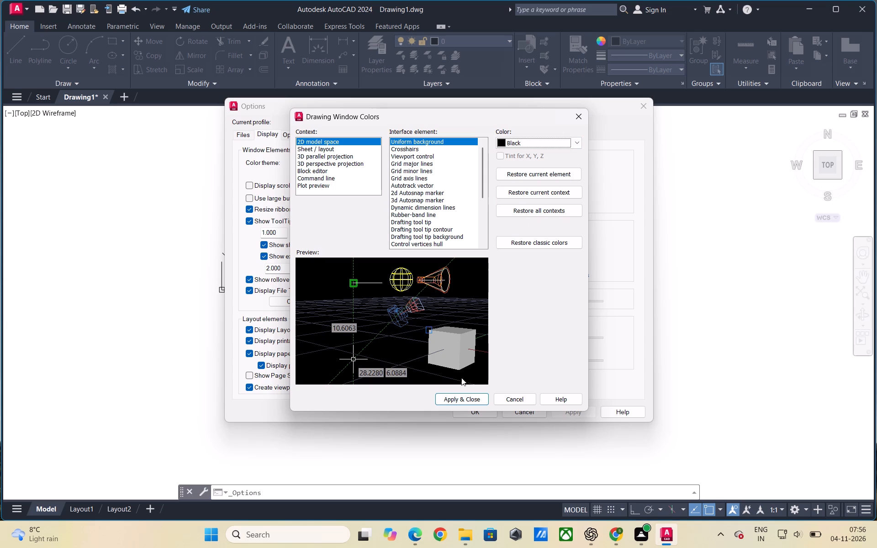
pyautogui.click(465, 399)
pyautogui.click(573, 413)
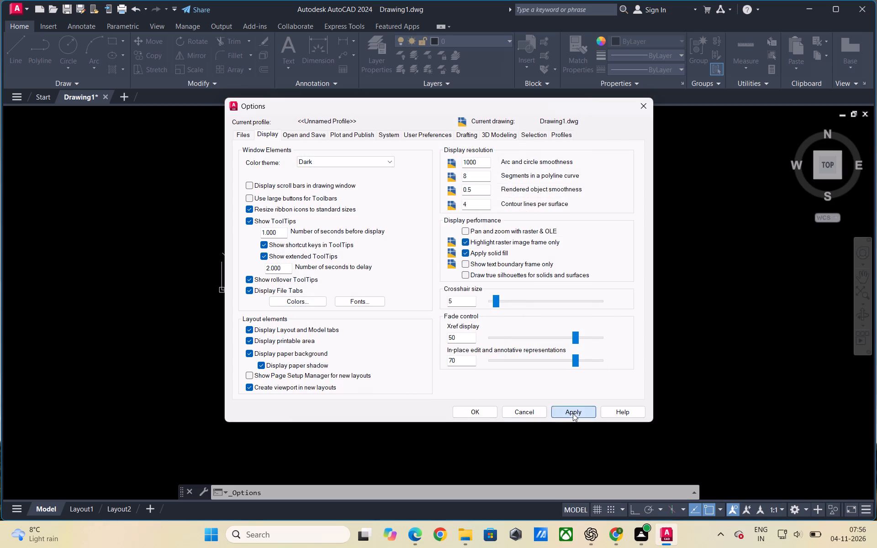
pyautogui.click(488, 414)
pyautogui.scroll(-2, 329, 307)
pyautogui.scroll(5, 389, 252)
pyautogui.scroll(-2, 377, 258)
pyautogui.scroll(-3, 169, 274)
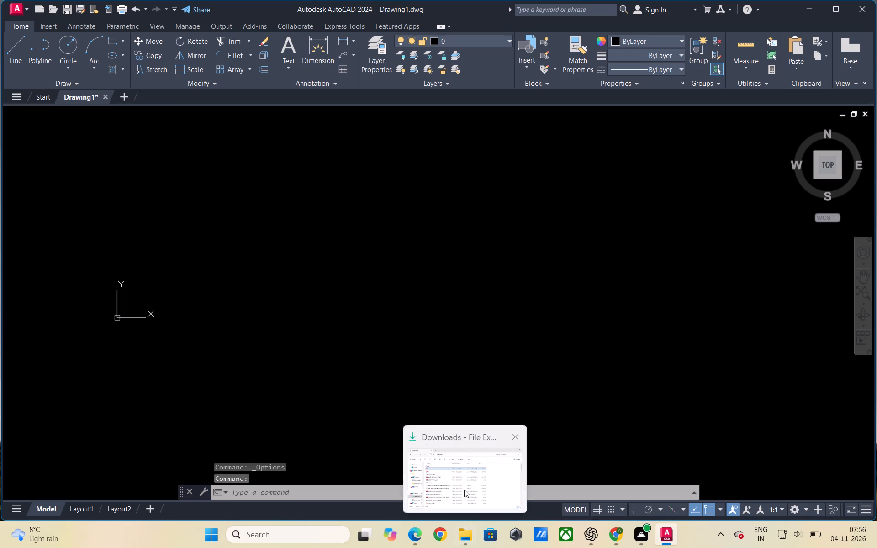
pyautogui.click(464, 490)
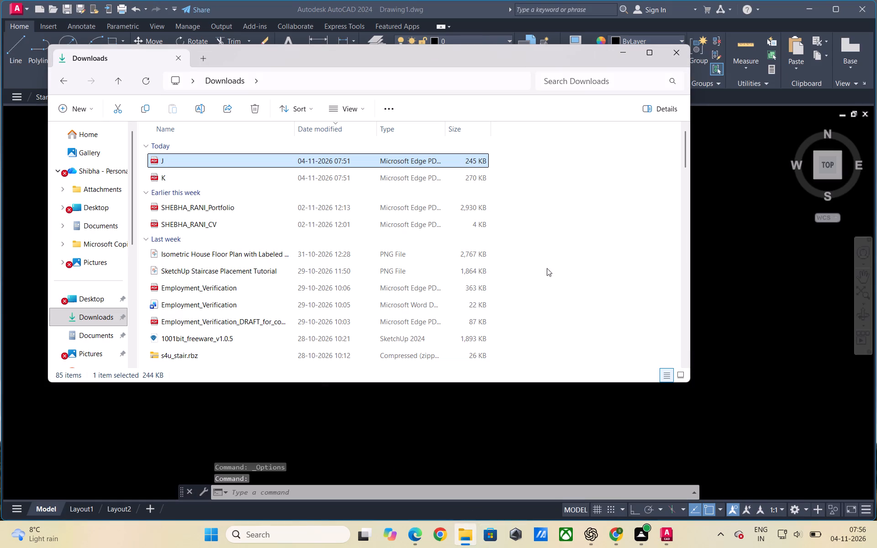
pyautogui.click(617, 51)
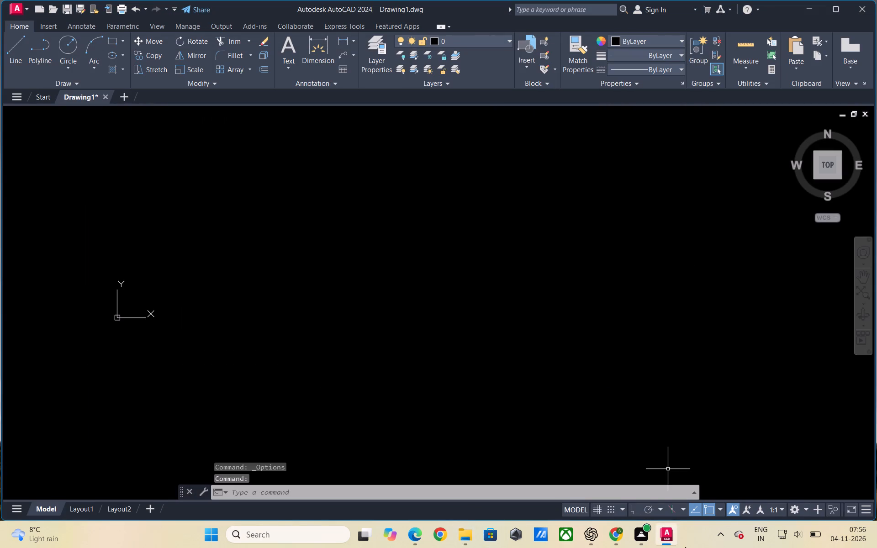
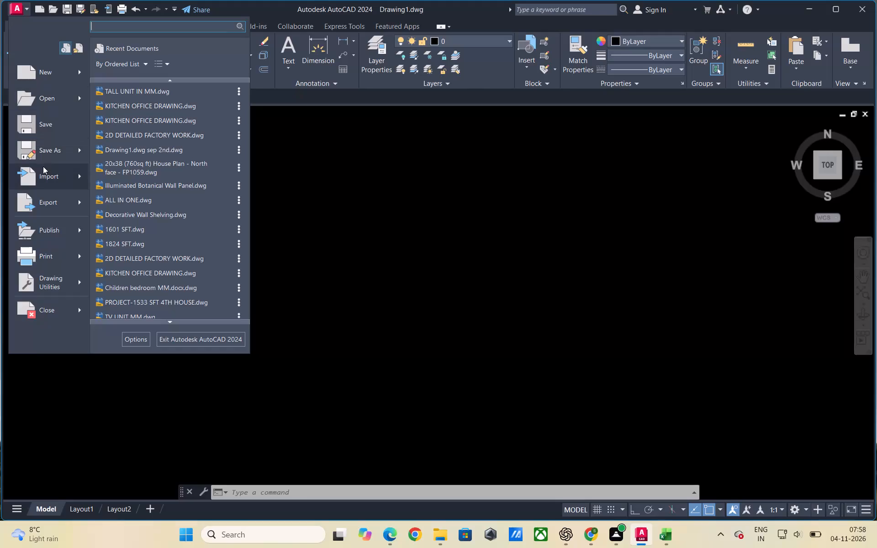
# Switch to ChatGPT and copy the title "Modern Geometric Decorative Display Shelving Unit" from the reply.
pyautogui.click(341, 185)
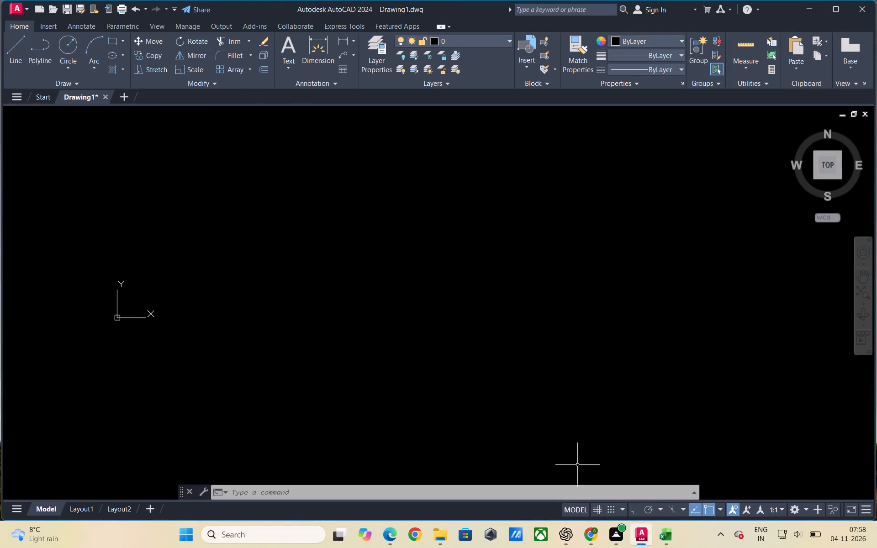
pyautogui.click(568, 543)
pyautogui.click(396, 314)
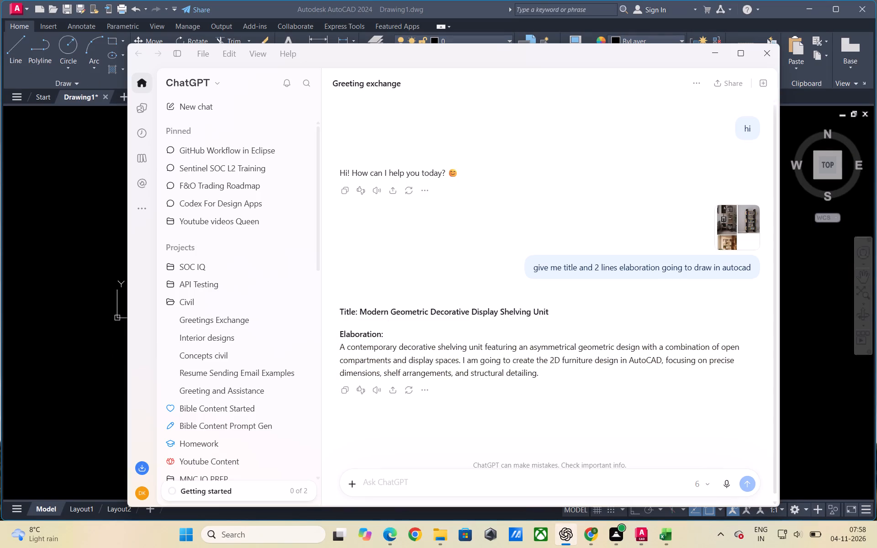
pyautogui.moveTo(360, 313); pyautogui.dragTo(552, 313)
pyautogui.rightClick(533, 312)
pyautogui.click(552, 349)
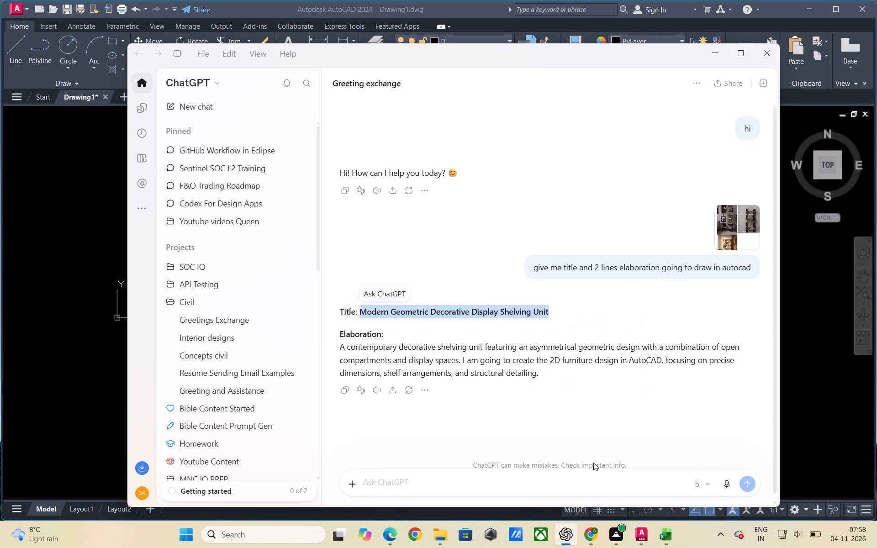
# Save the AutoCAD drawing as "Modern Geometric Decorative Display Shelving Unit" in the 4 TH folder under BLESSED REVENUE, Work done pdf, NOV 2026.
pyautogui.click(59, 269)
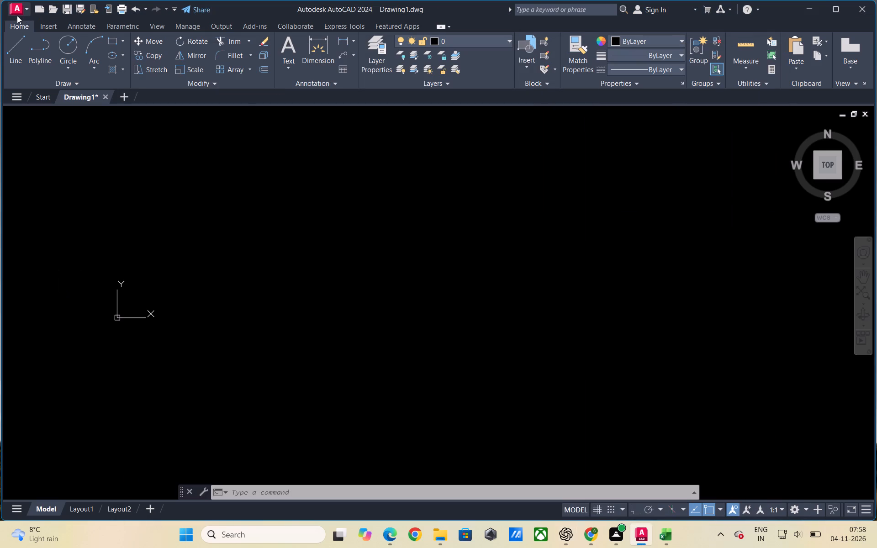
pyautogui.click(17, 16)
pyautogui.click(39, 160)
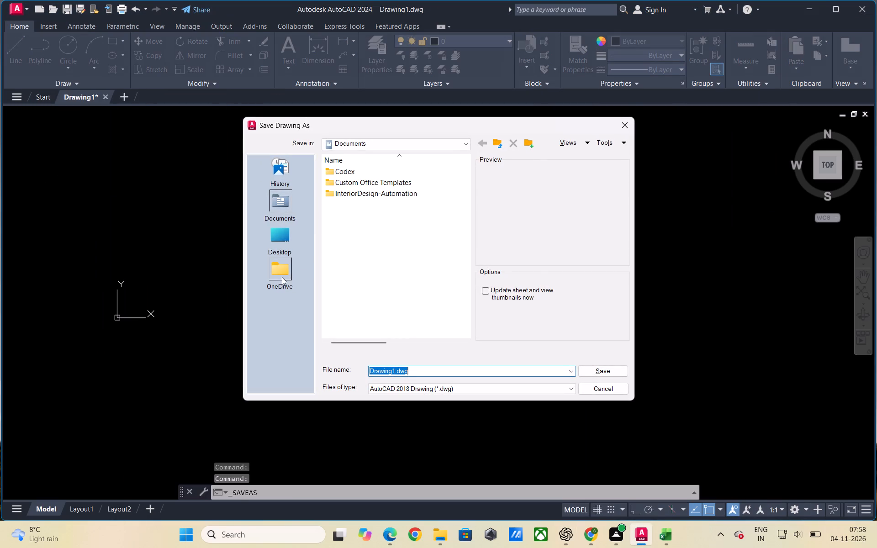
pyautogui.doubleClick(283, 234)
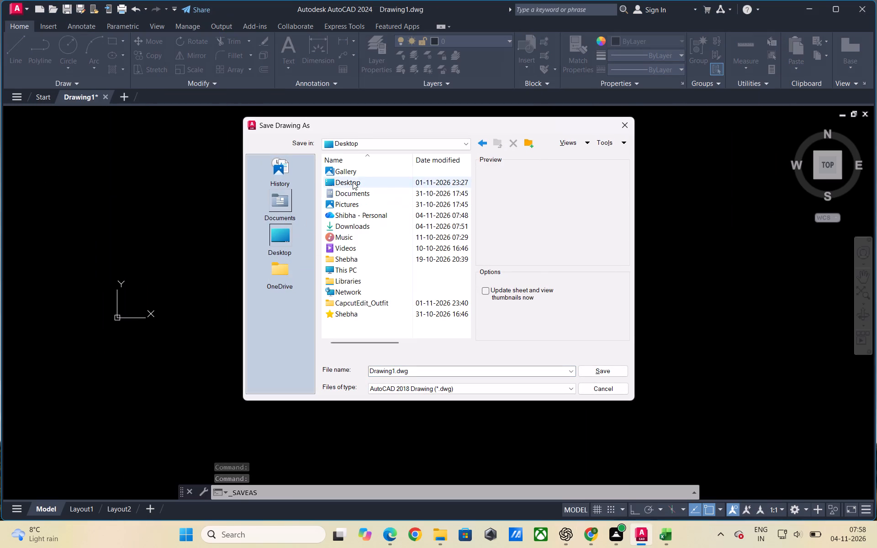
pyautogui.doubleClick(353, 182)
pyautogui.doubleClick(353, 182)
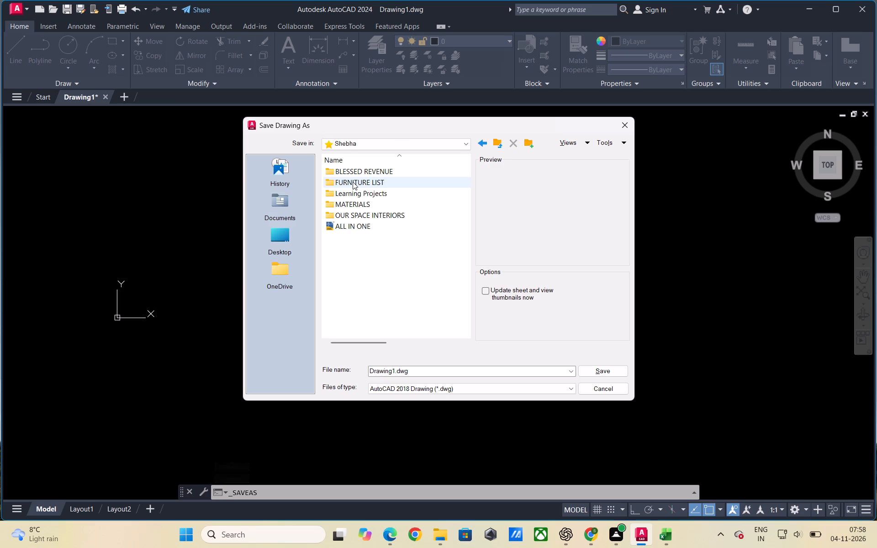
pyautogui.doubleClick(354, 171)
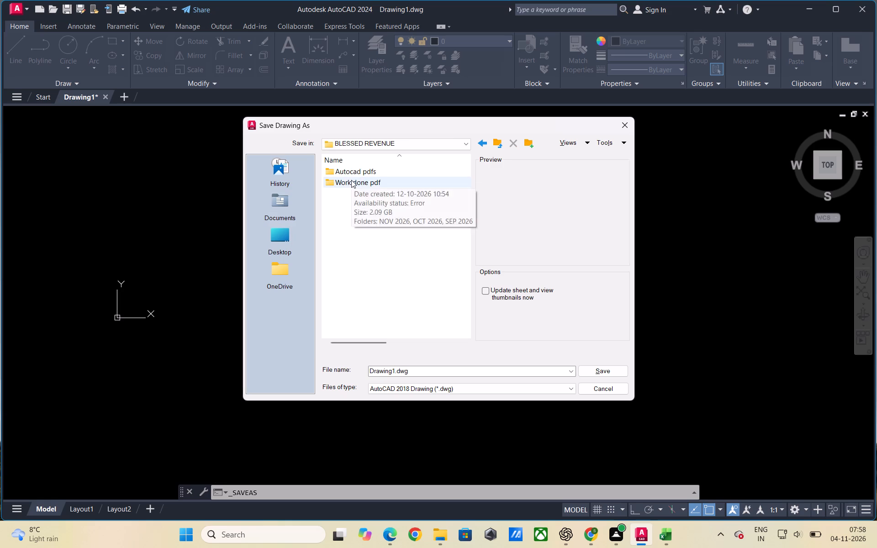
pyautogui.doubleClick(351, 180)
pyautogui.tripleClick(349, 174)
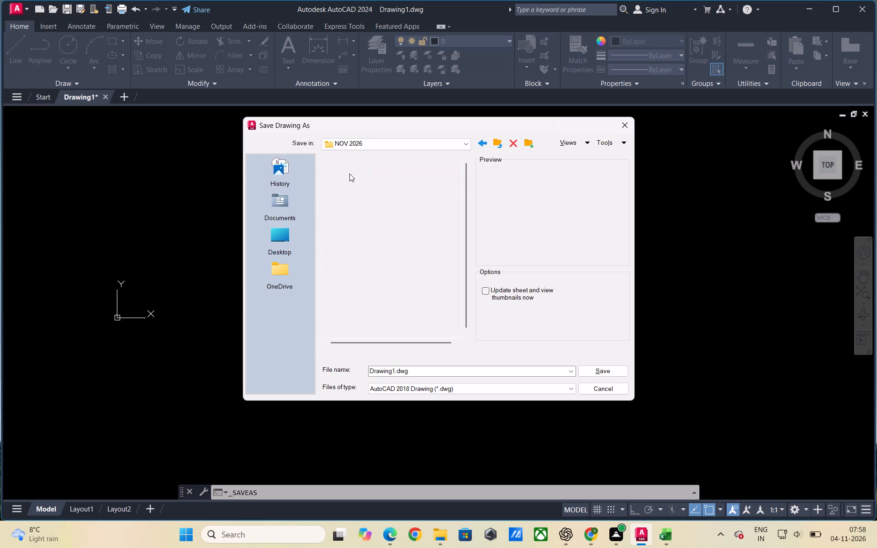
pyautogui.doubleClick(350, 204)
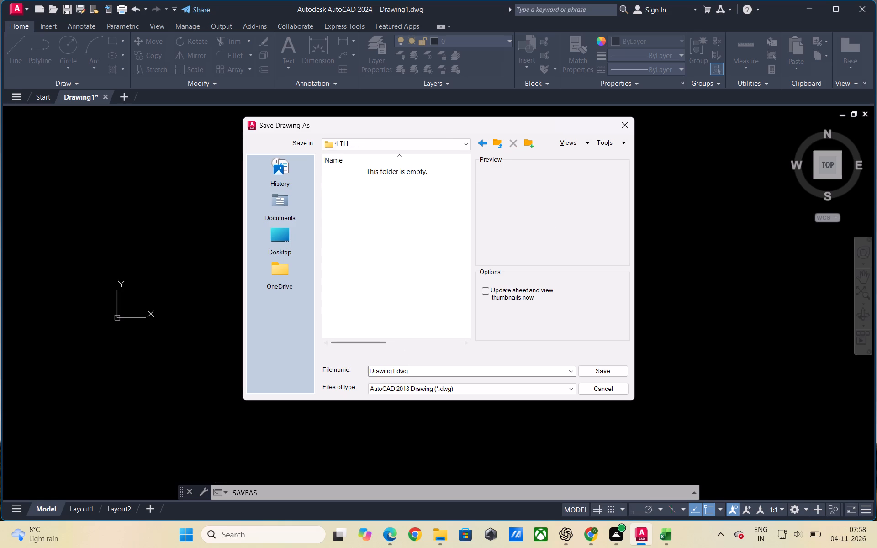
pyautogui.click(412, 371)
pyautogui.press('BackSpace')
pyautogui.hotkey('ctrl', 'v')
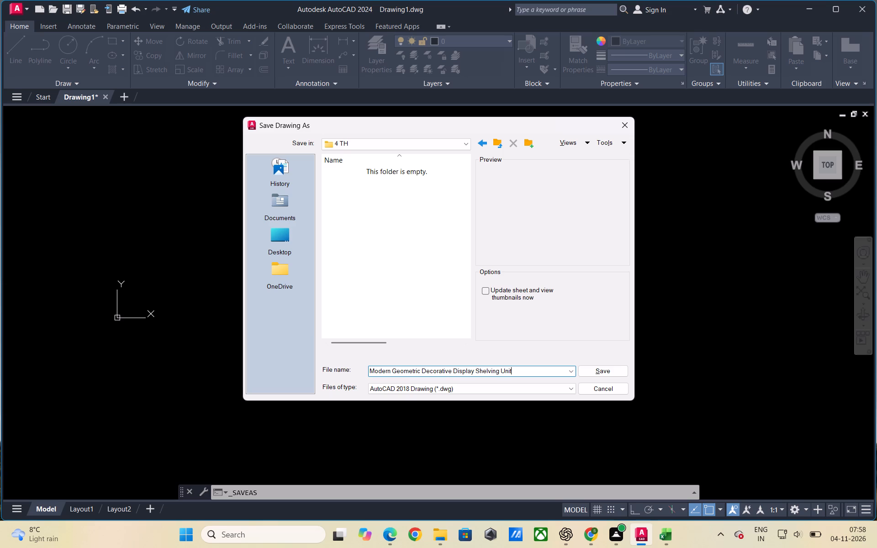
pyautogui.click(595, 372)
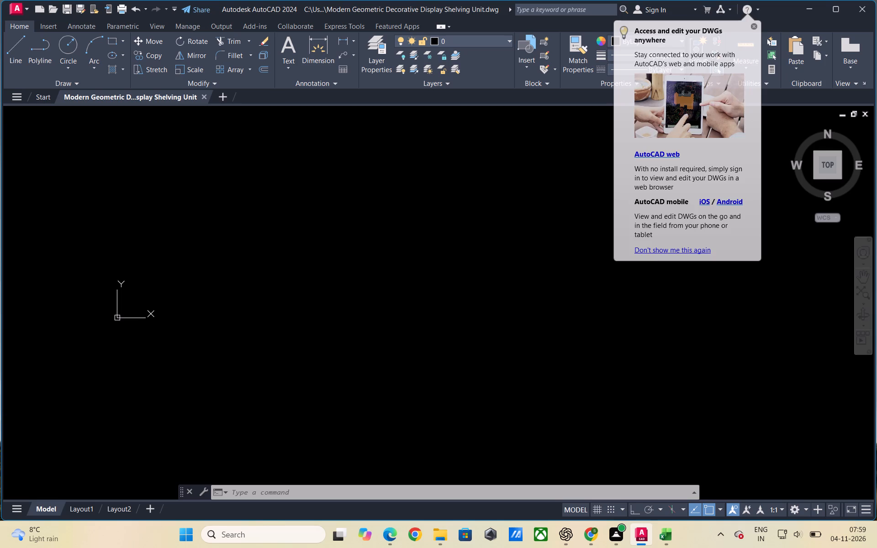
# Set the drawing units' length type to Engineering with a precision of 0'-0".
pyautogui.scroll(-1, 446, 278)
pyautogui.scroll(1, 408, 311)
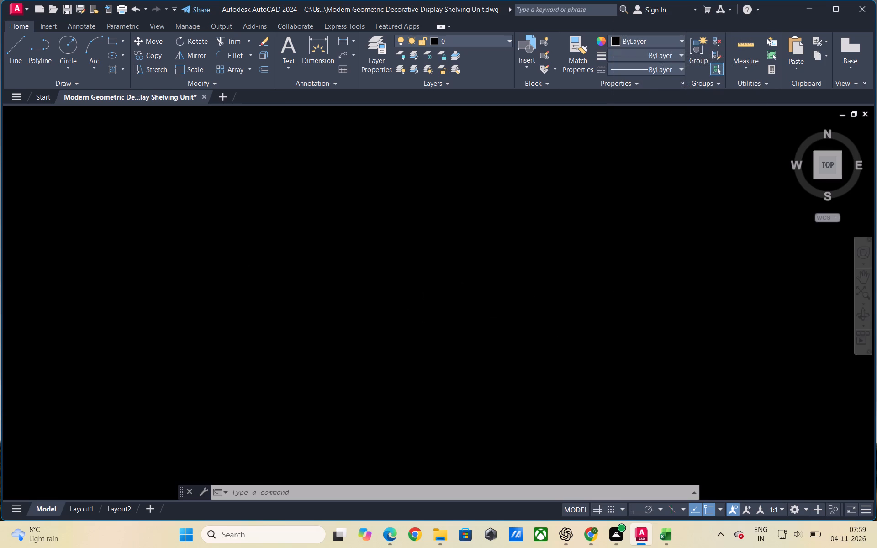
pyautogui.scroll(-1, 408, 311)
pyautogui.scroll(1, 408, 311)
pyautogui.write('UN')
pyautogui.press('Return')
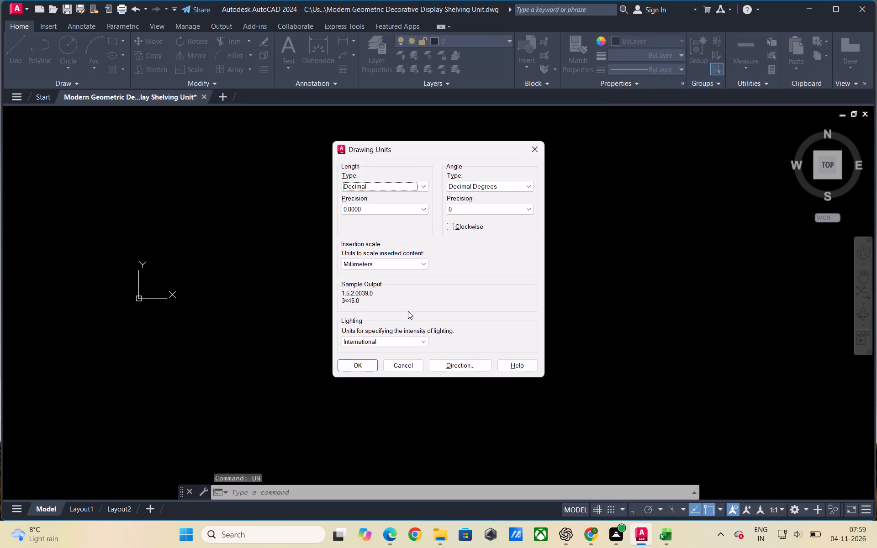
pyautogui.click(425, 184)
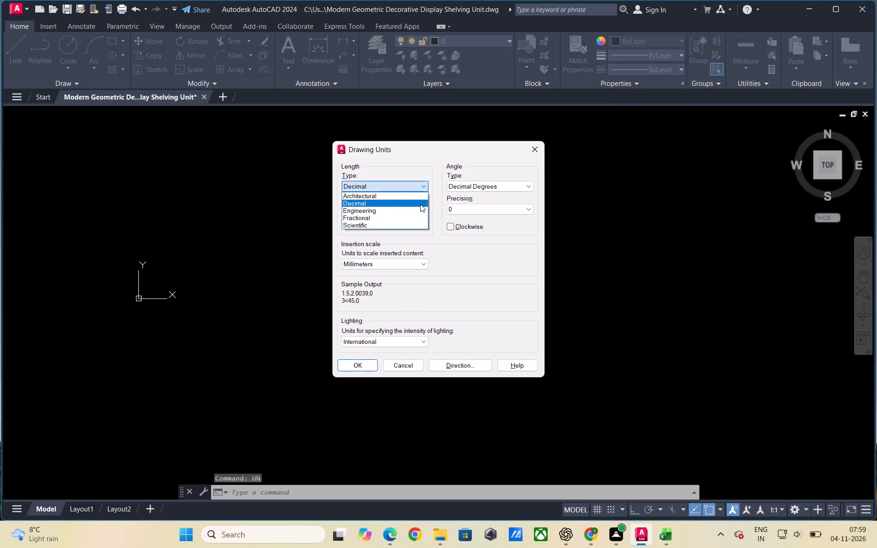
pyautogui.click(419, 207)
pyautogui.click(393, 211)
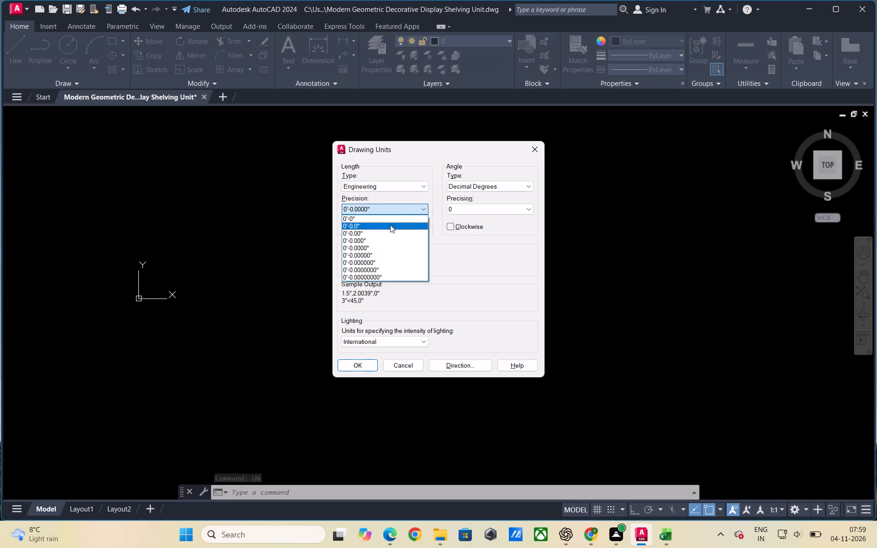
pyautogui.click(389, 222)
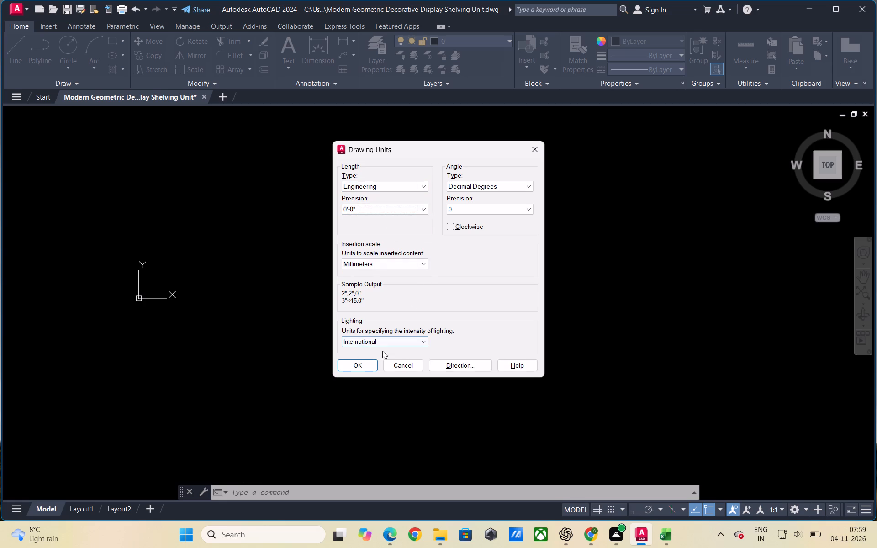
pyautogui.click(358, 364)
pyautogui.click(476, 300)
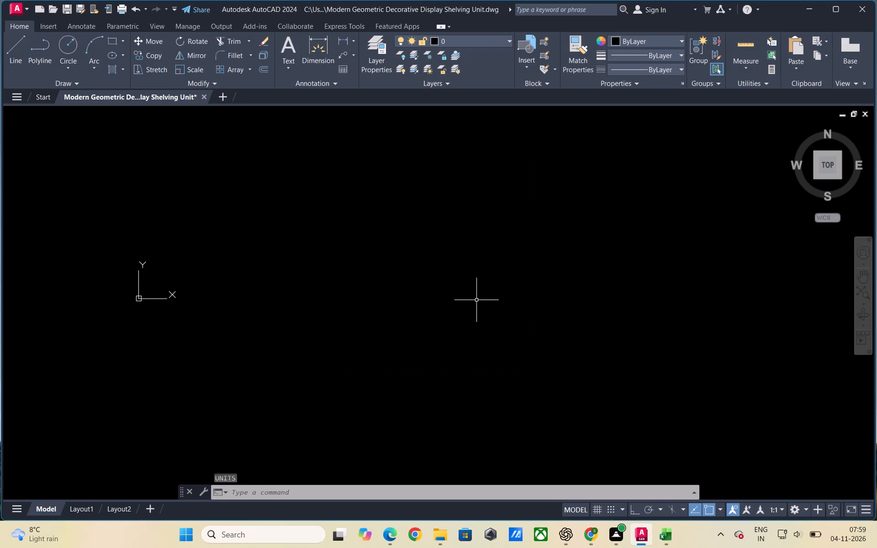
# Modify the ISO-25 dimension style's primary units to the Engineering format with 0'-0" precision.
pyautogui.press('d')
pyautogui.press('Return')
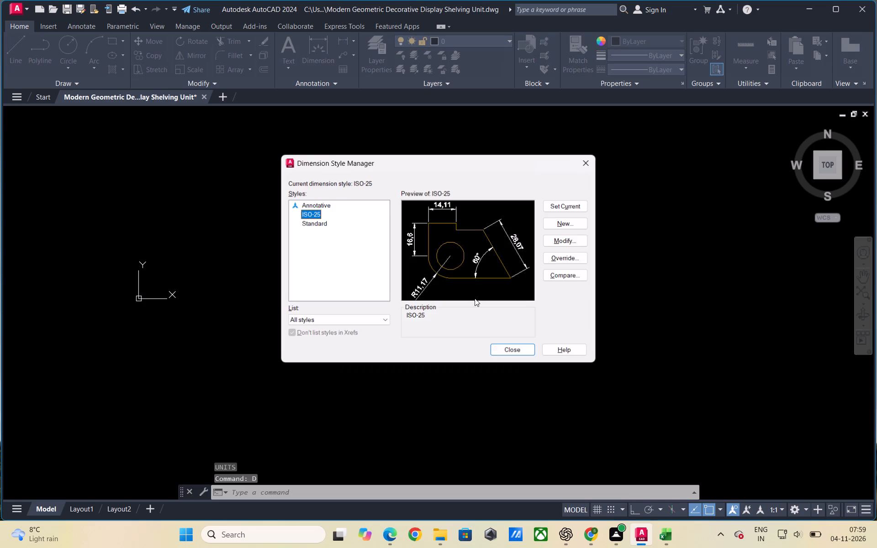
pyautogui.click(548, 242)
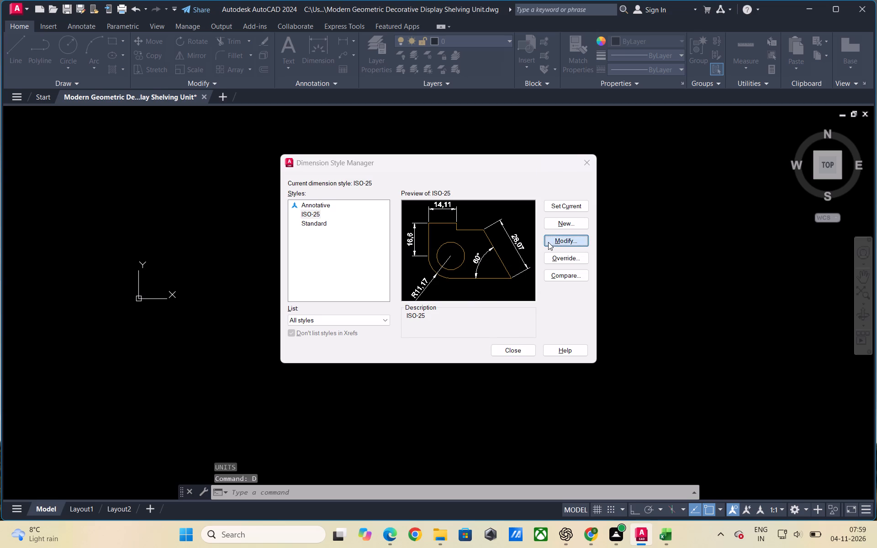
pyautogui.click(421, 165)
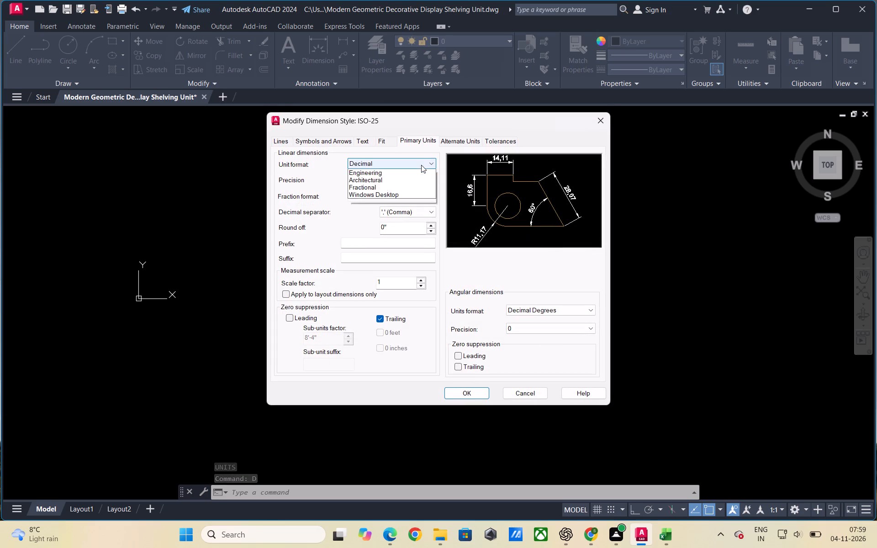
pyautogui.click(413, 187)
pyautogui.click(399, 184)
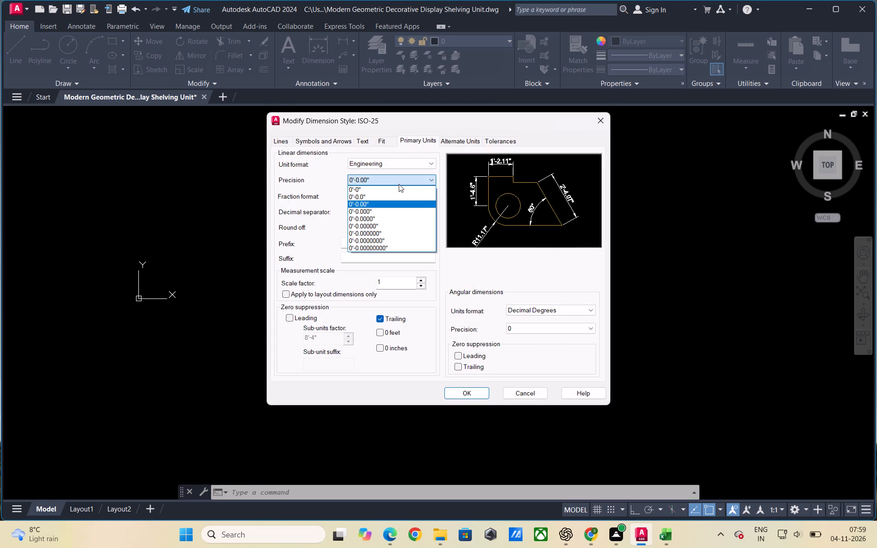
pyautogui.click(397, 189)
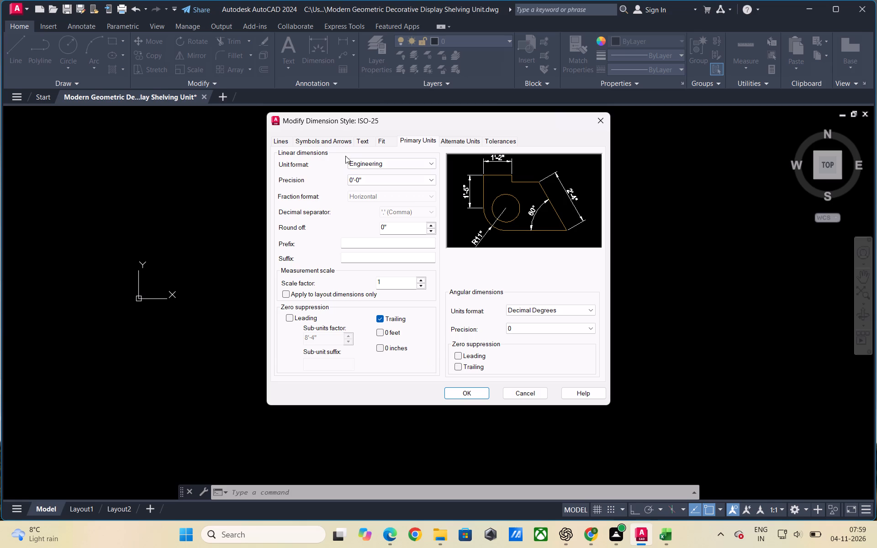
pyautogui.click(483, 394)
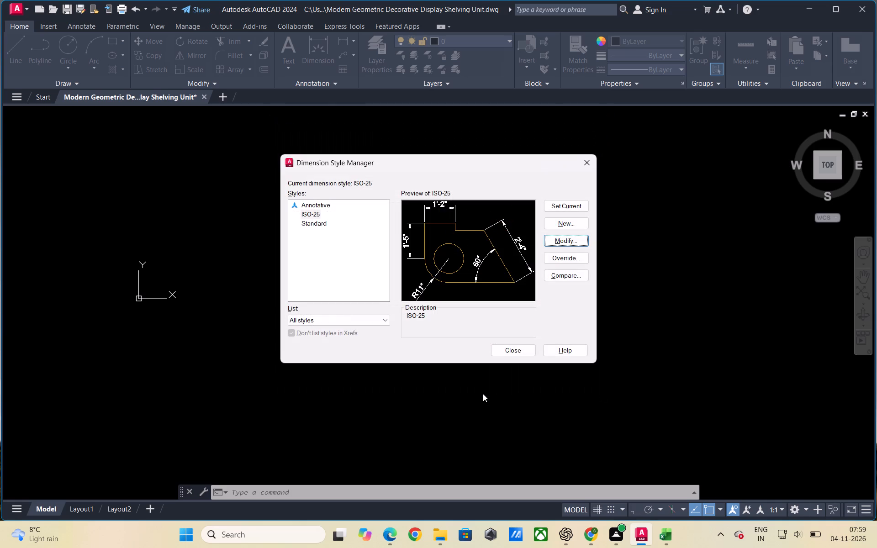
pyautogui.click(516, 348)
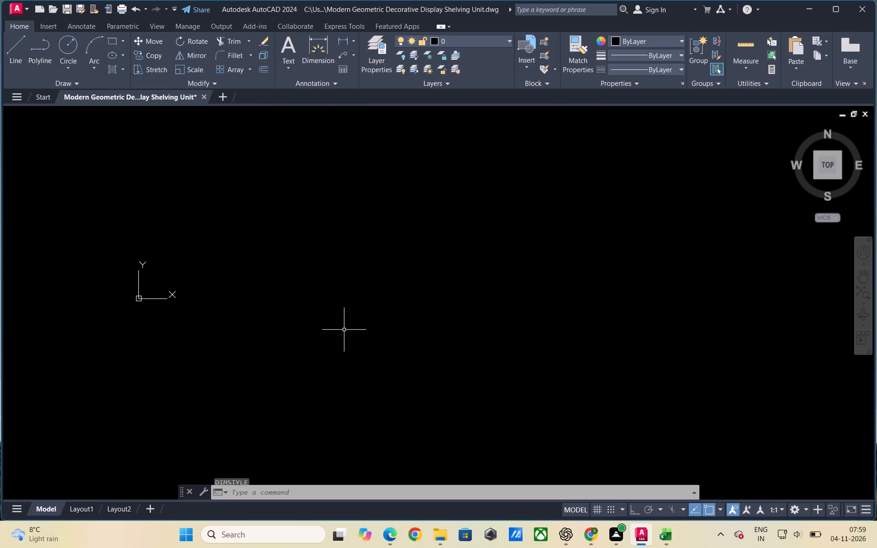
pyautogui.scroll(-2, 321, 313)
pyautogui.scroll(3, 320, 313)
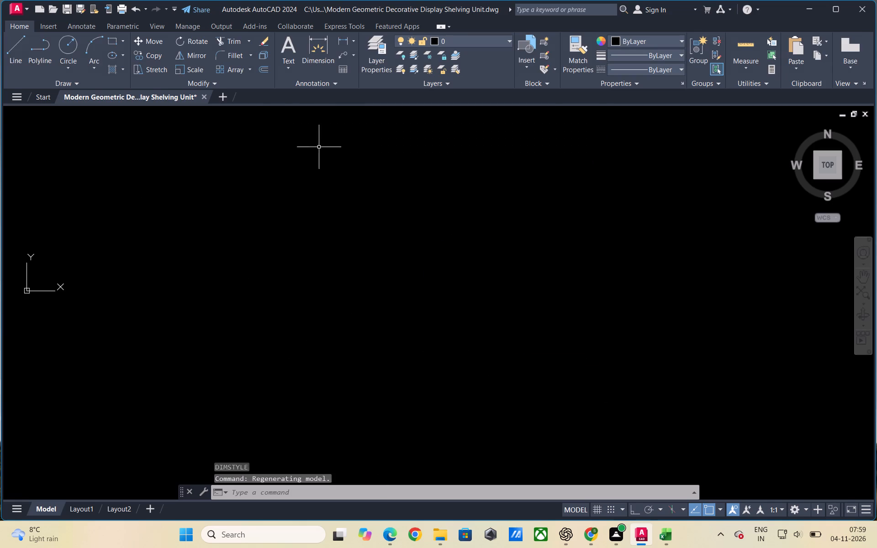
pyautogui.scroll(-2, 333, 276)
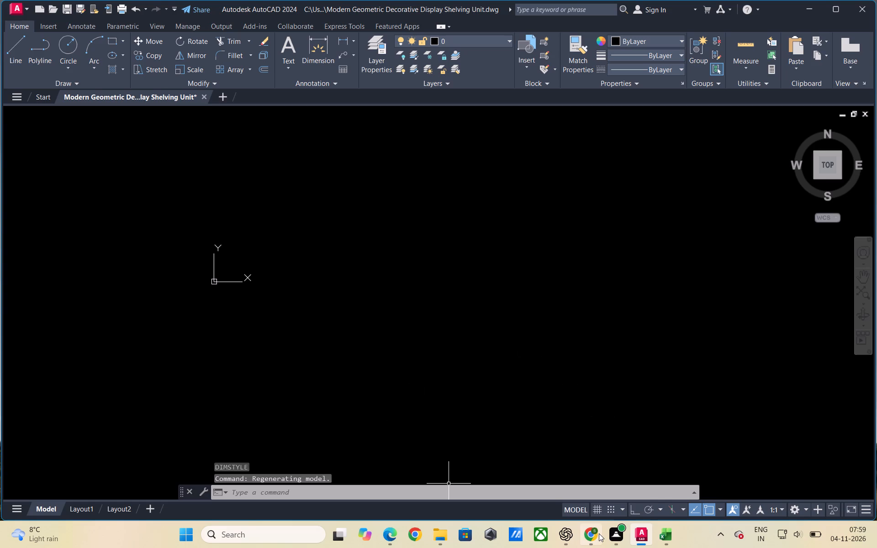
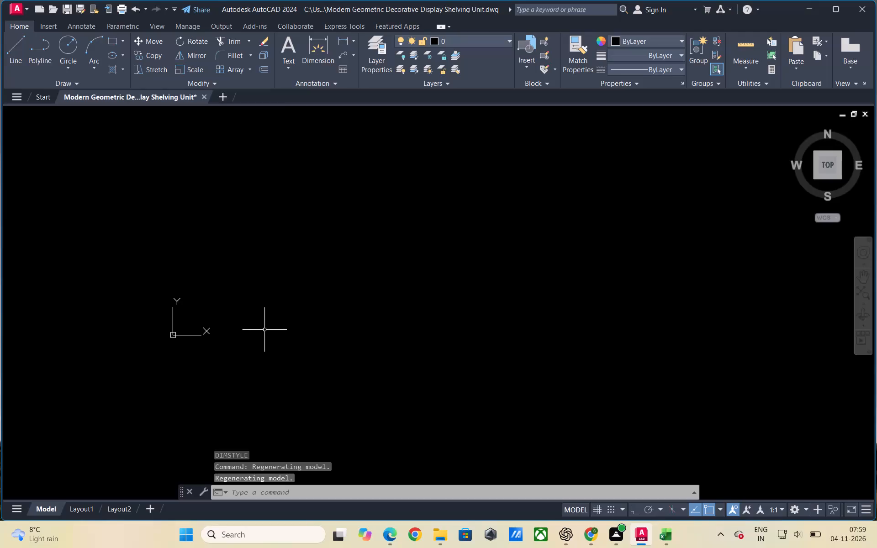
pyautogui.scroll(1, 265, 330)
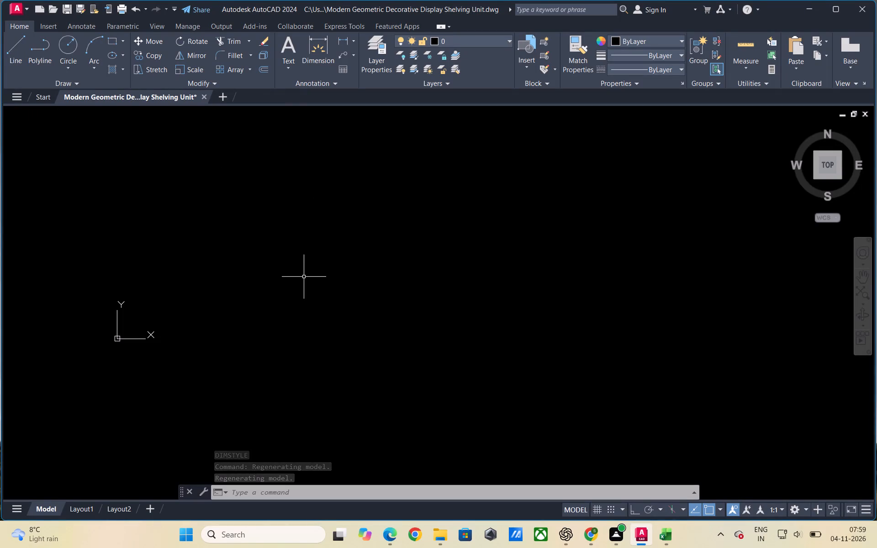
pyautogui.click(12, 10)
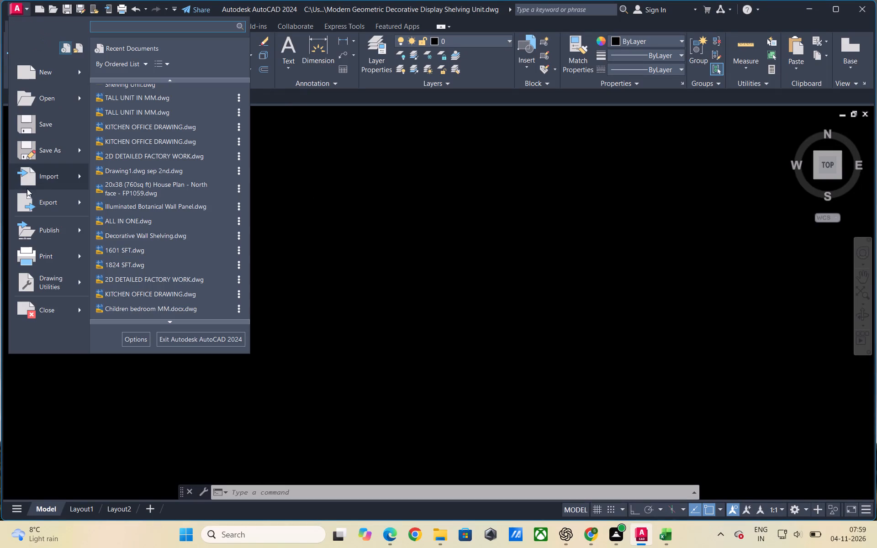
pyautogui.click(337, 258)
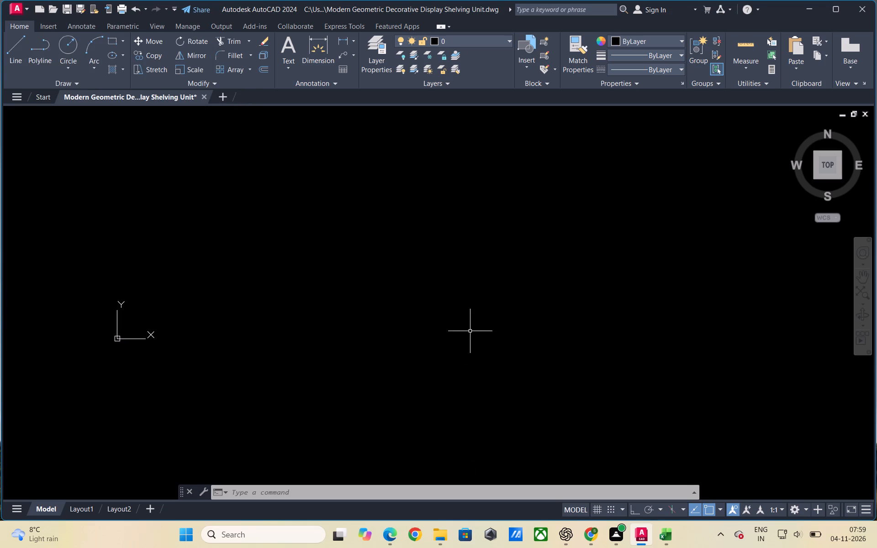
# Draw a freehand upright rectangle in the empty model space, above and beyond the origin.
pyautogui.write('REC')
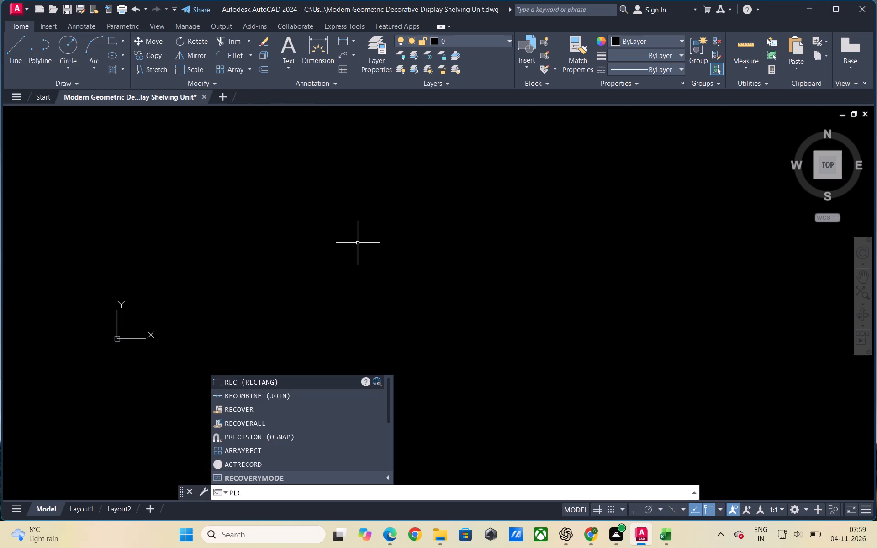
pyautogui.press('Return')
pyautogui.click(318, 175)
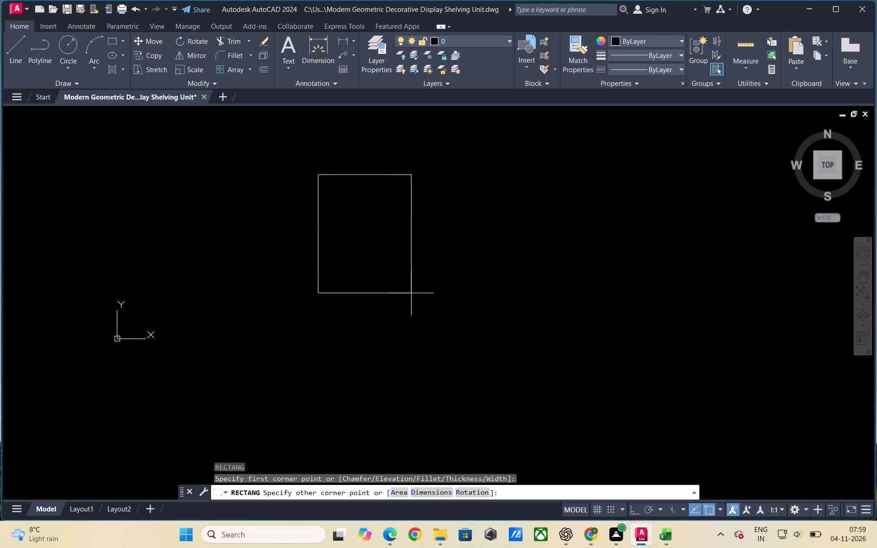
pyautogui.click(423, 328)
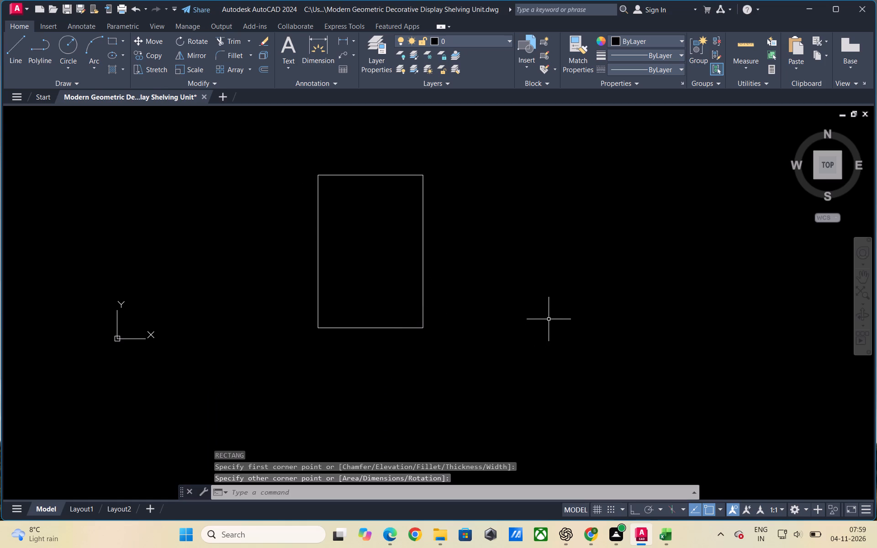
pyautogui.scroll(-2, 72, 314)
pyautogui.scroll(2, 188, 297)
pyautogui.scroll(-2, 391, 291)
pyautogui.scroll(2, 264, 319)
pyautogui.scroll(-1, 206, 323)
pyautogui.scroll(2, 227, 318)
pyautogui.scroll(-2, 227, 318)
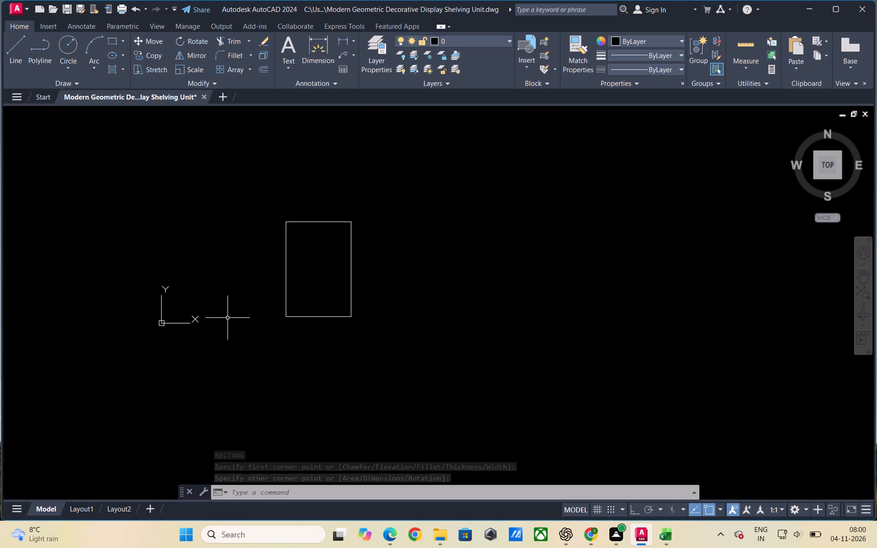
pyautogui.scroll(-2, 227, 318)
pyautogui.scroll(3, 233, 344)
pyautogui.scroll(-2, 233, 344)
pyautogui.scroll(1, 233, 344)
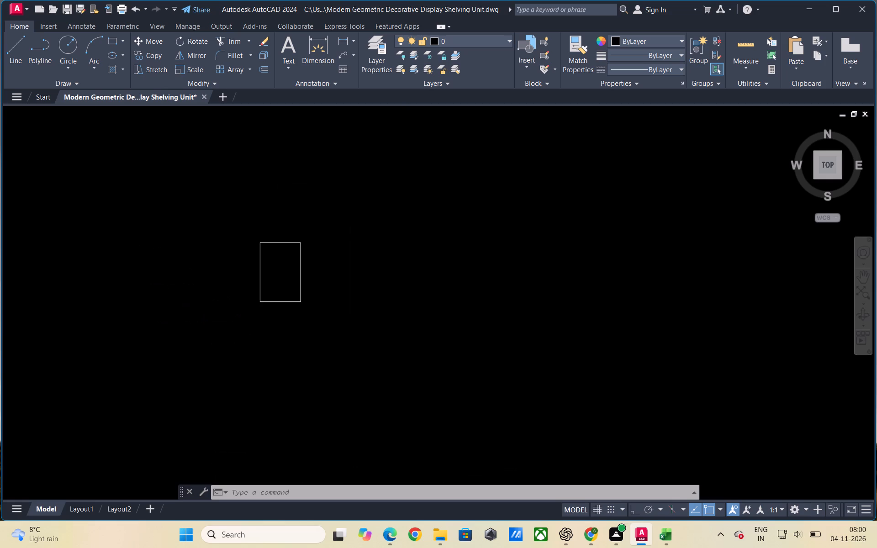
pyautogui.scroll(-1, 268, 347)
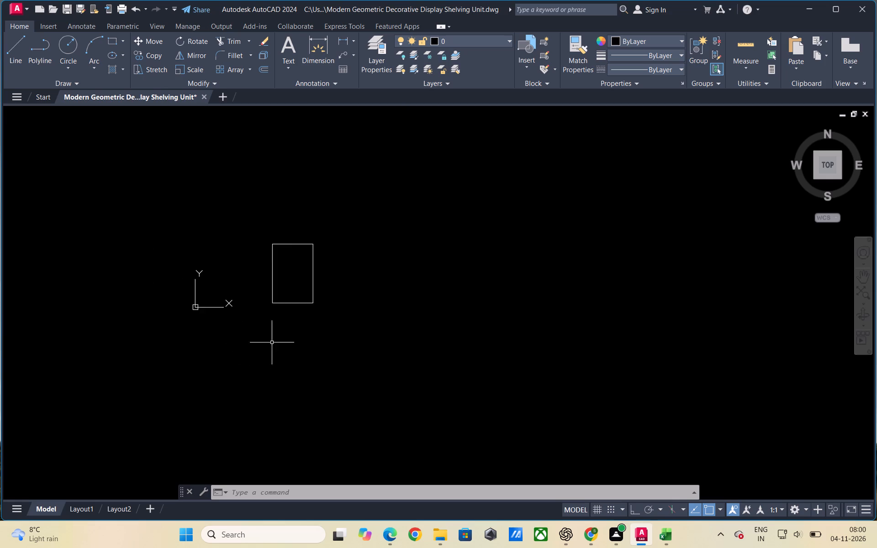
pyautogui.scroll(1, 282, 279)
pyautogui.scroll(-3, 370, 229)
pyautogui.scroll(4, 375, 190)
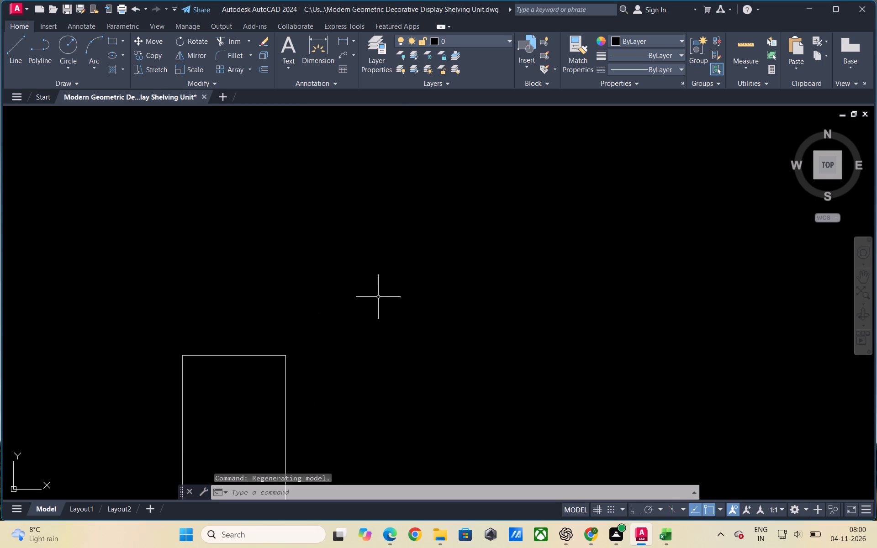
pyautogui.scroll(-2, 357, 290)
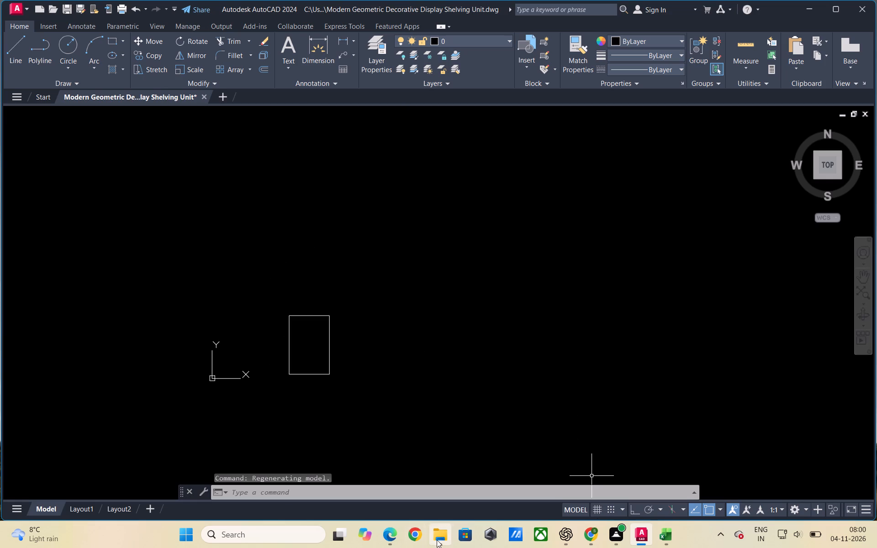
# Open K.pdf from the Downloads folder and look over its reference images of decorative wall shelves.
pyautogui.click(437, 540)
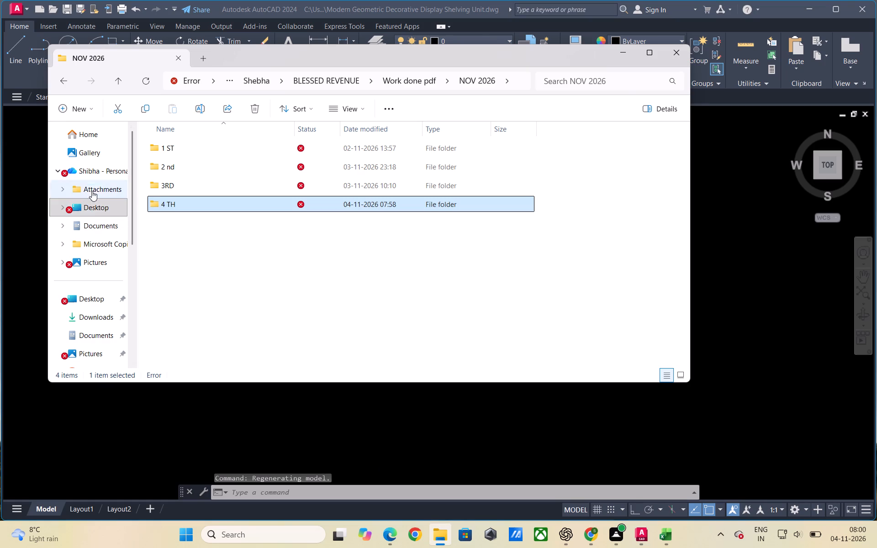
pyautogui.click(92, 312)
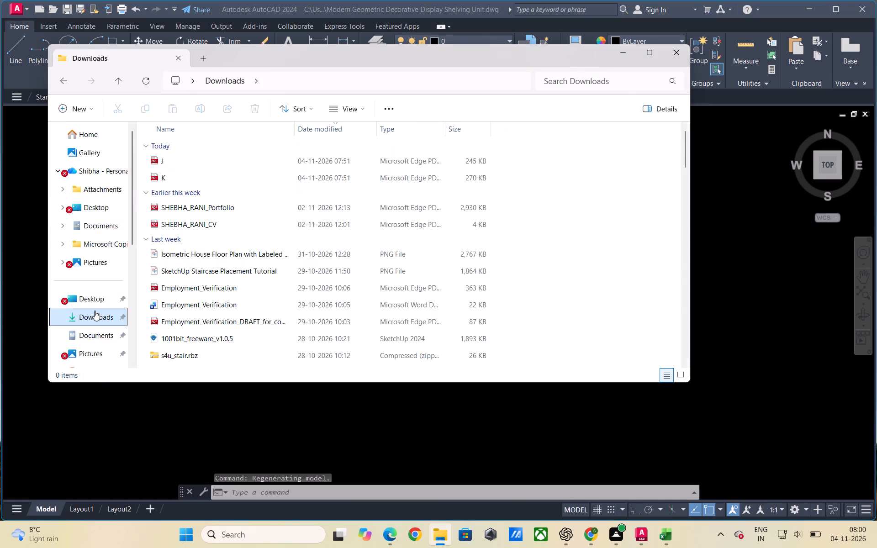
pyautogui.doubleClick(164, 179)
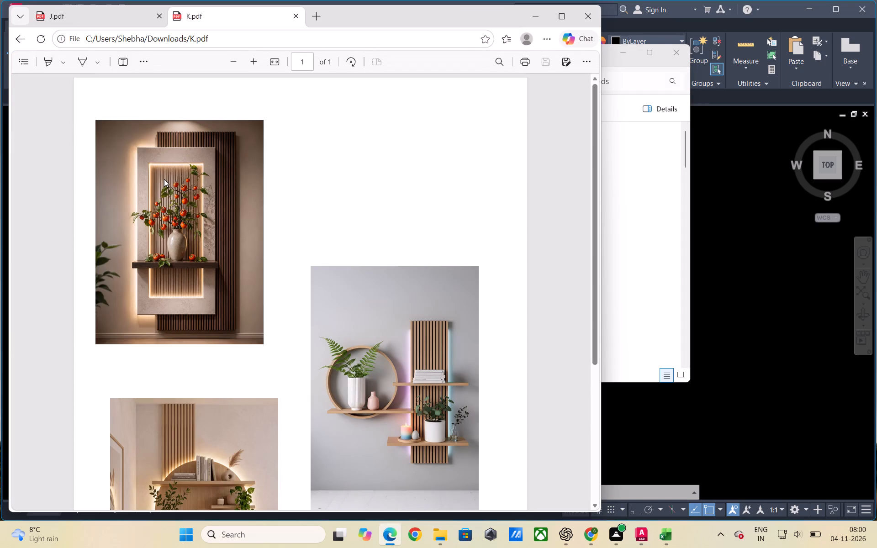
pyautogui.scroll(-1, 374, 249)
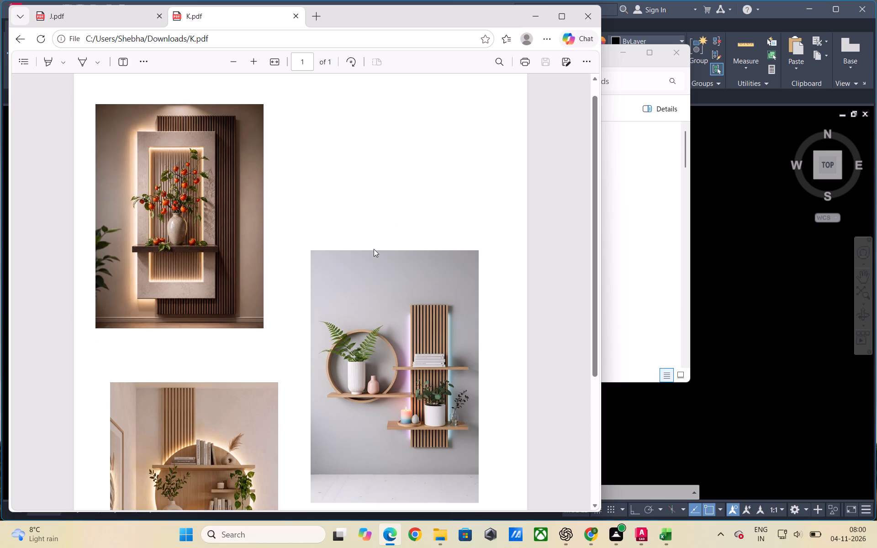
pyautogui.scroll(1, 374, 249)
pyautogui.click(228, 60)
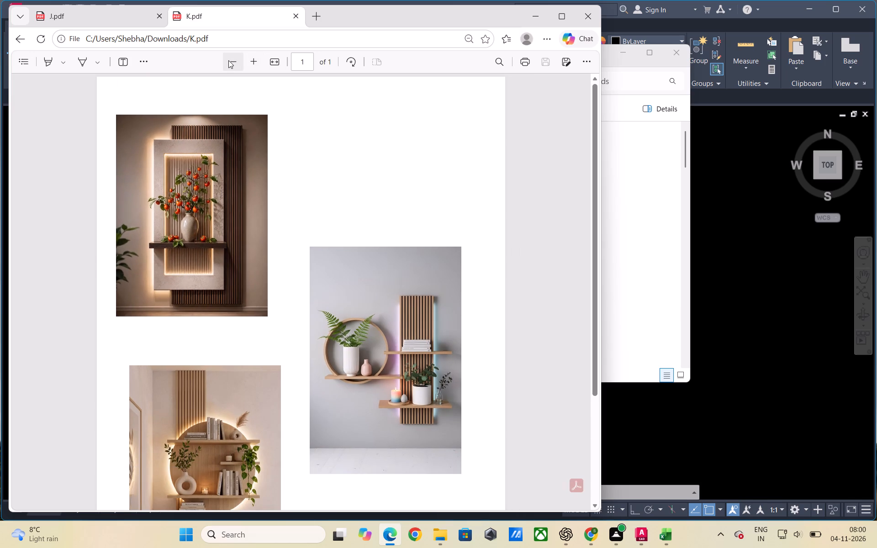
pyautogui.click(228, 60)
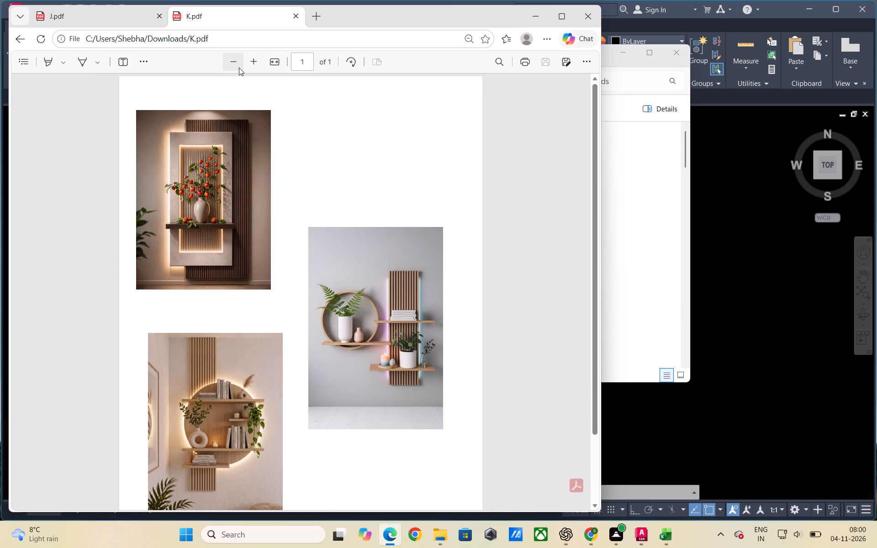
pyautogui.click(239, 68)
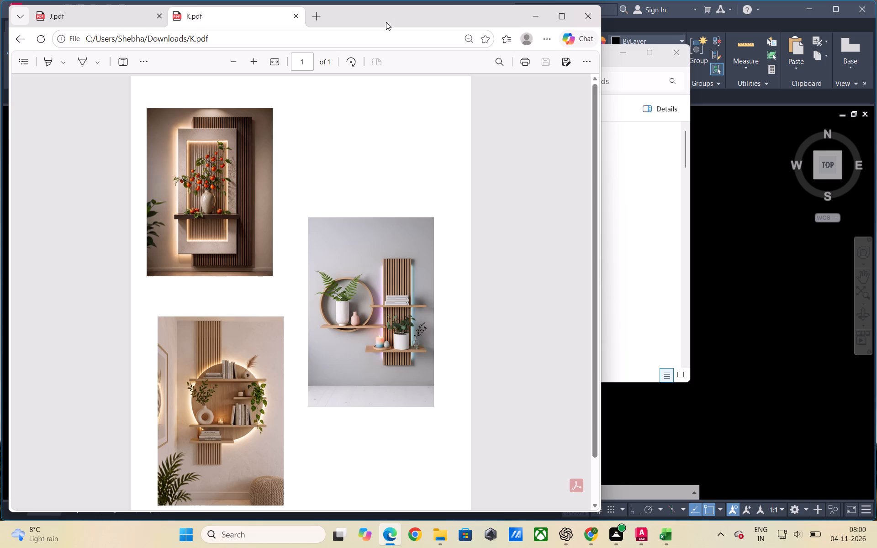
# Switch to J.pdf and capture a screen snip of the white six-tier staggered bookshelf photo.
pyautogui.click(61, 16)
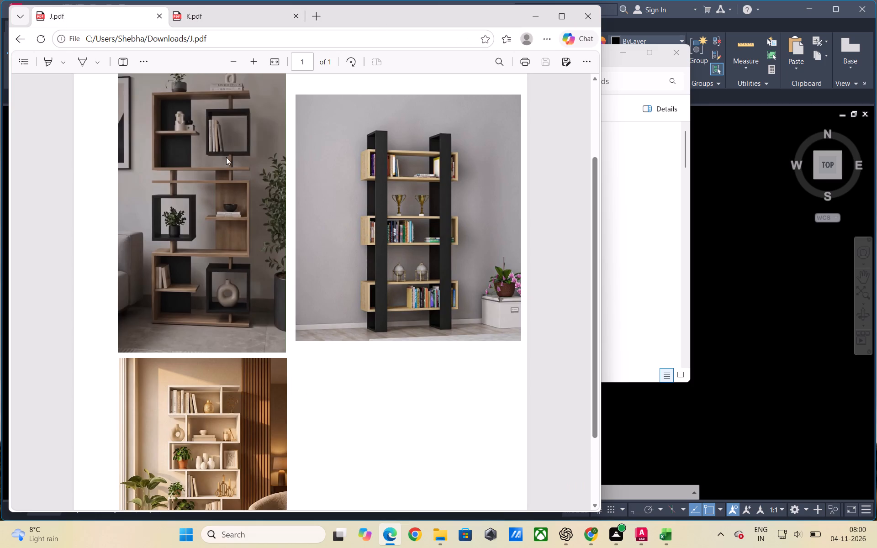
pyautogui.scroll(-2, 241, 200)
pyautogui.scroll(1, 241, 200)
pyautogui.scroll(-6, 241, 200)
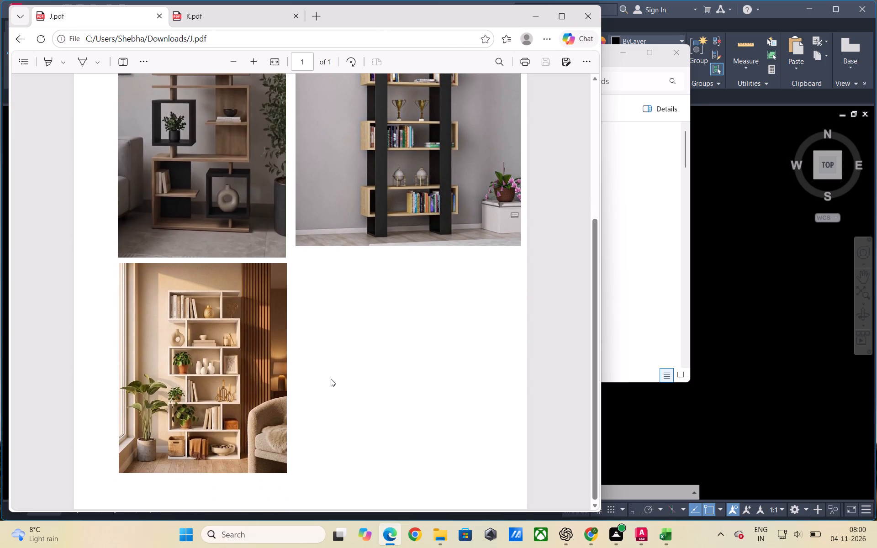
pyautogui.press('Print')
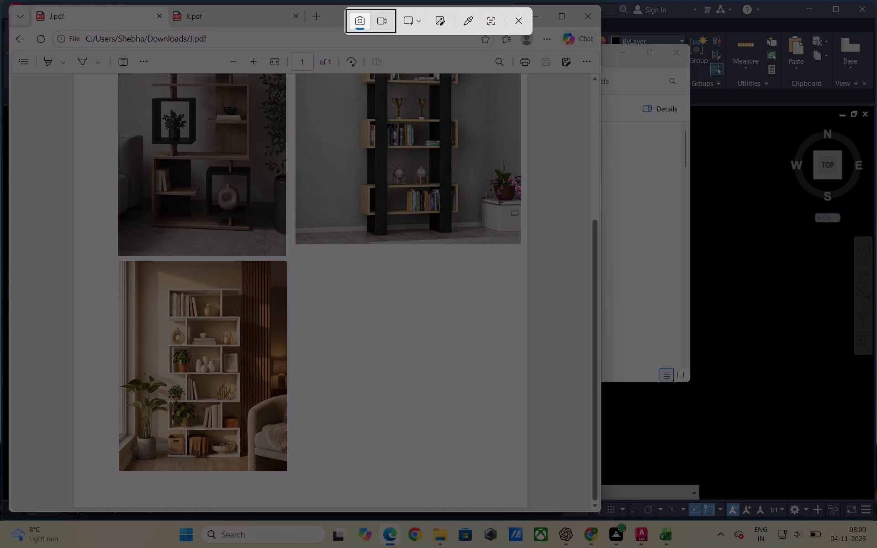
pyautogui.scroll(1, 147, 273)
pyautogui.moveTo(105, 256); pyautogui.dragTo(259, 298)
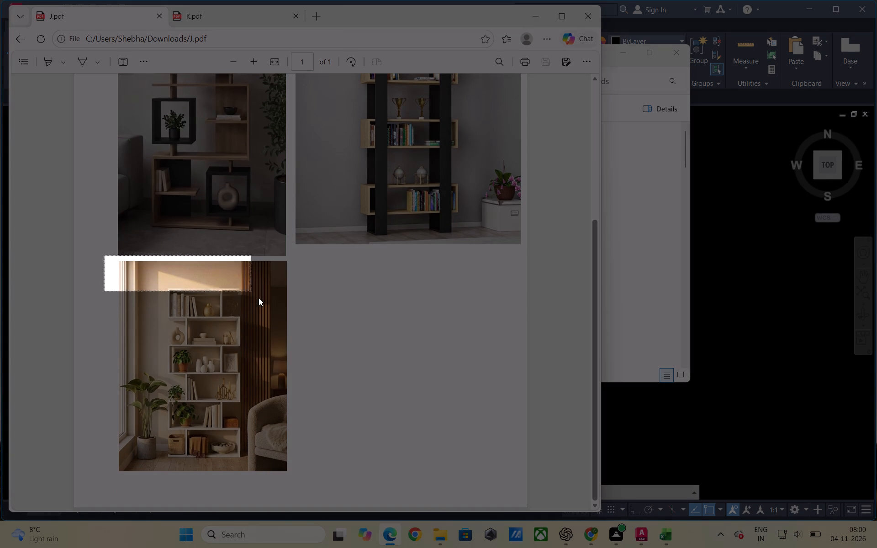
pyautogui.moveTo(259, 298); pyautogui.dragTo(326, 486)
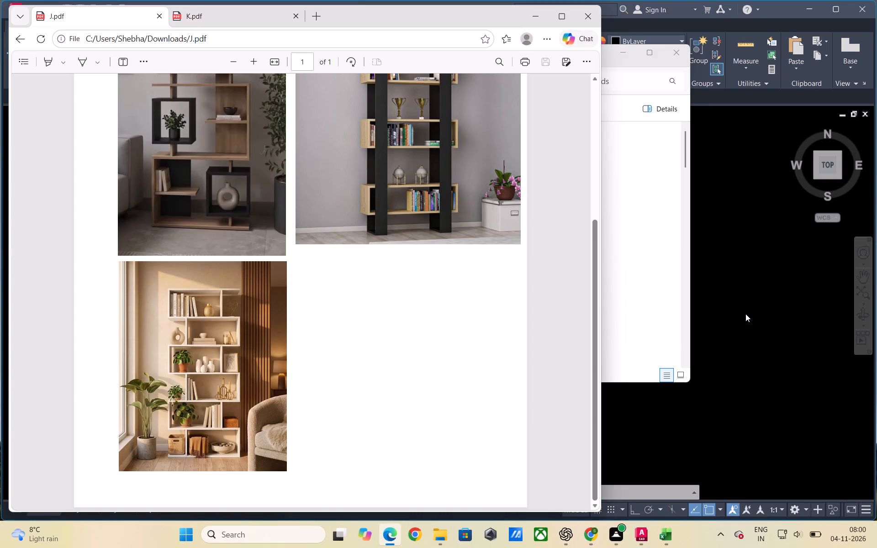
# Return to the AutoCAD drawing and paste the captured bookshelf image beside the rectangle.
pyautogui.click(745, 314)
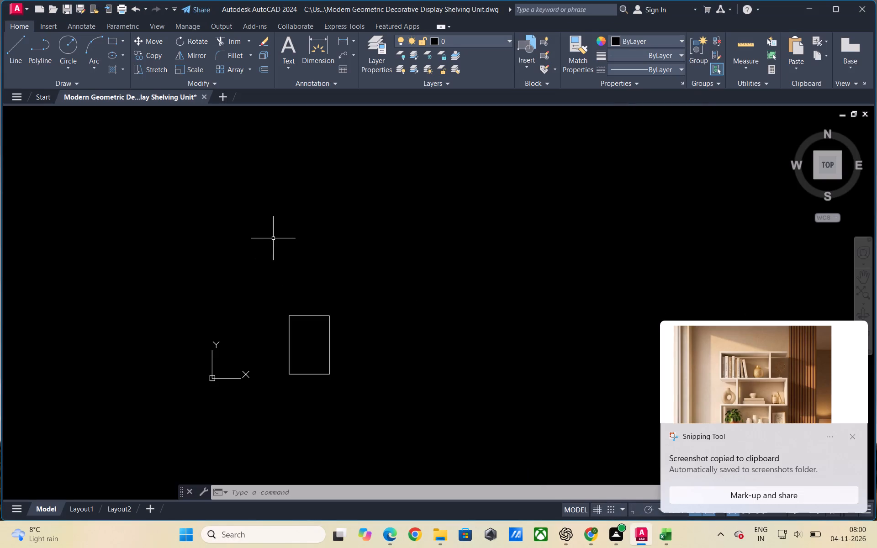
pyautogui.hotkey('ctrl', 'v')
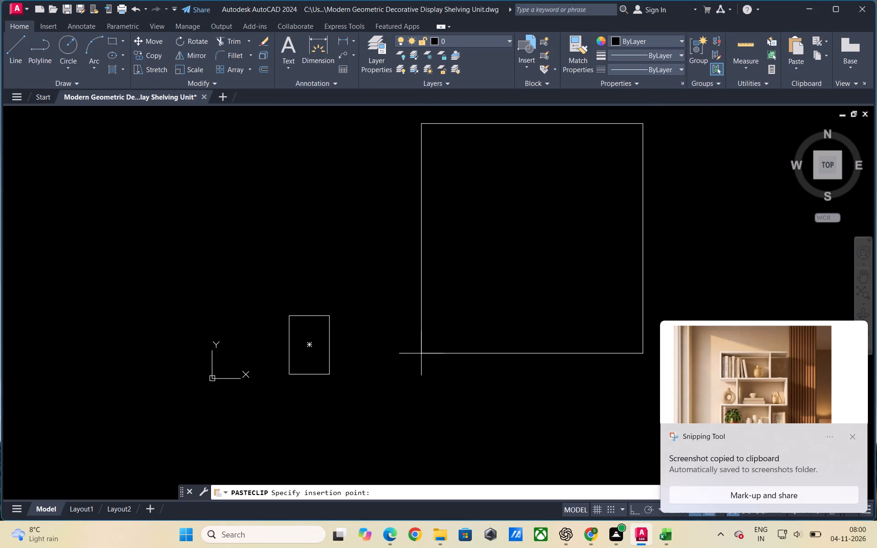
pyautogui.click(424, 354)
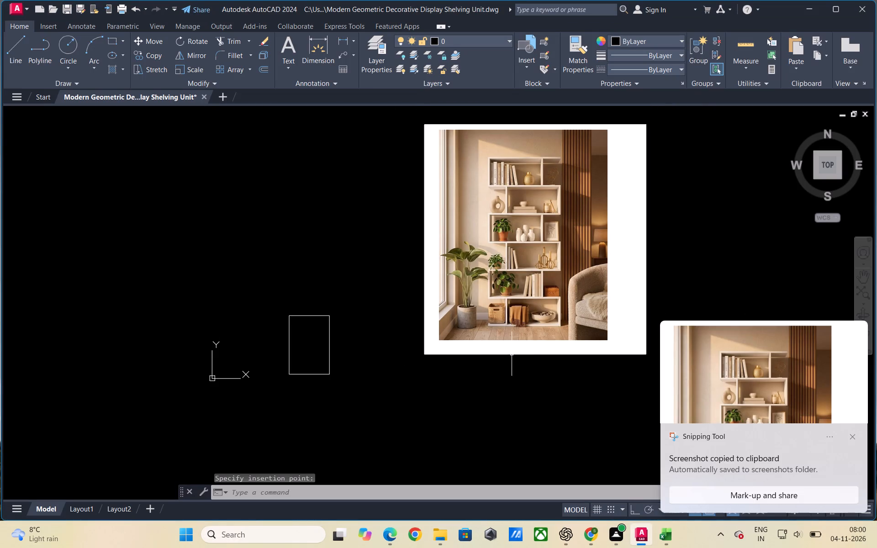
# Scale the pasted bookshelf image down freehand, using its lower-left corner as the base point.
pyautogui.click(498, 354)
pyautogui.write('SCALE')
pyautogui.press('Return')
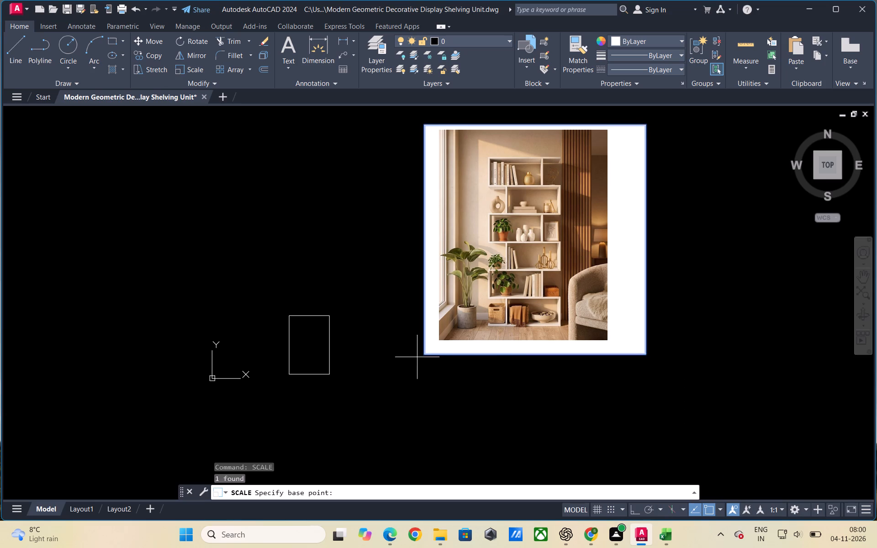
pyautogui.click(422, 357)
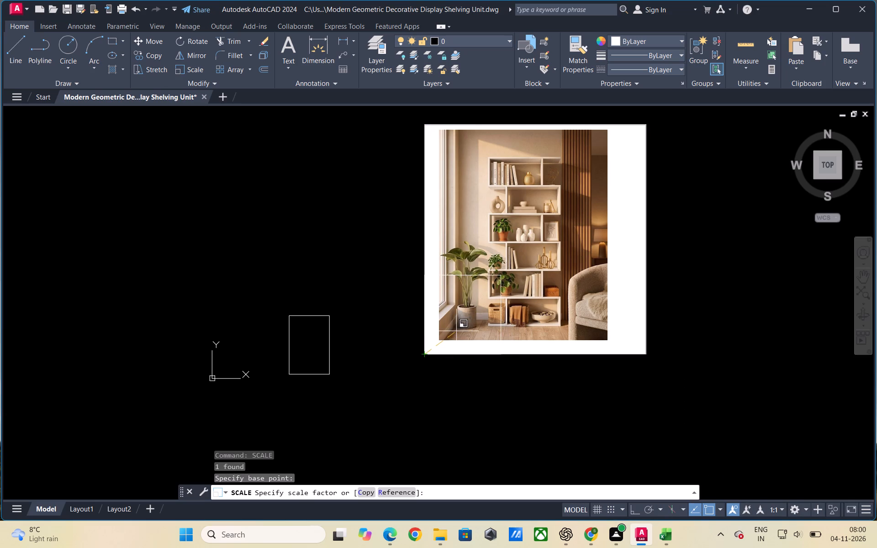
pyautogui.click(460, 326)
pyautogui.scroll(-2, 334, 383)
pyautogui.scroll(1, 429, 382)
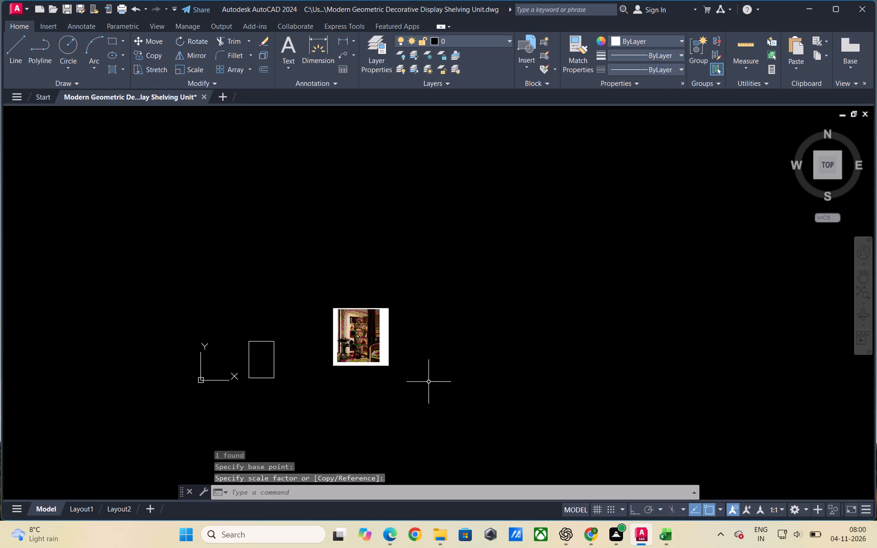
pyautogui.scroll(2, 428, 382)
pyautogui.scroll(-2, 506, 311)
pyautogui.scroll(3, 390, 311)
pyautogui.scroll(-1, 78, 306)
pyautogui.scroll(2, 217, 304)
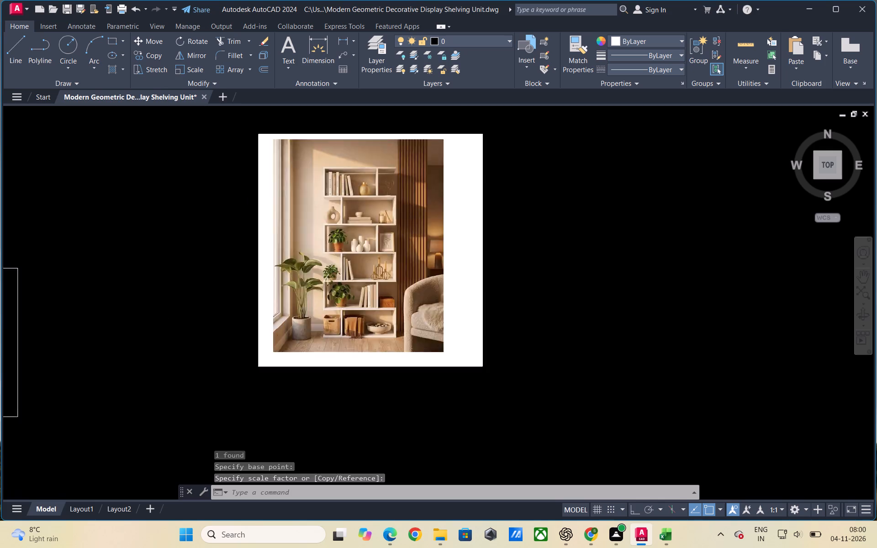
pyautogui.scroll(-1, 138, 297)
pyautogui.scroll(-1, 394, 322)
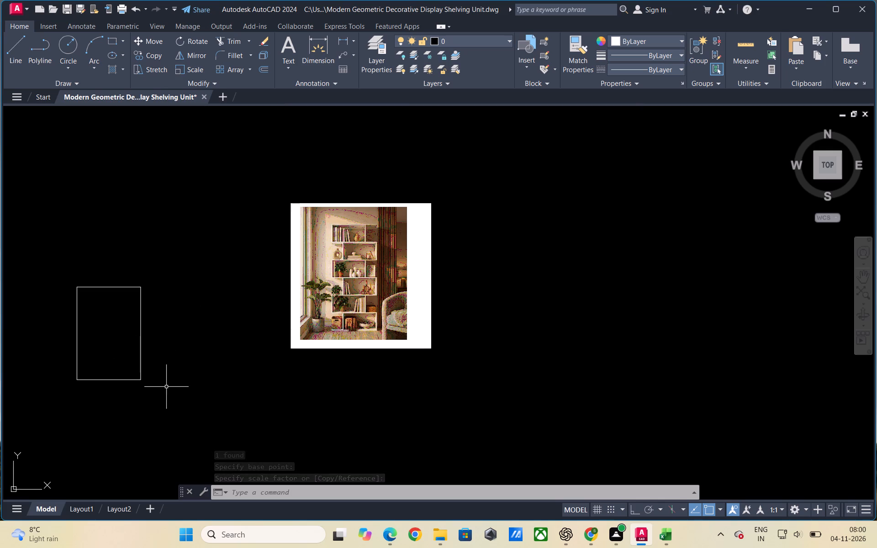
pyautogui.press('Escape')
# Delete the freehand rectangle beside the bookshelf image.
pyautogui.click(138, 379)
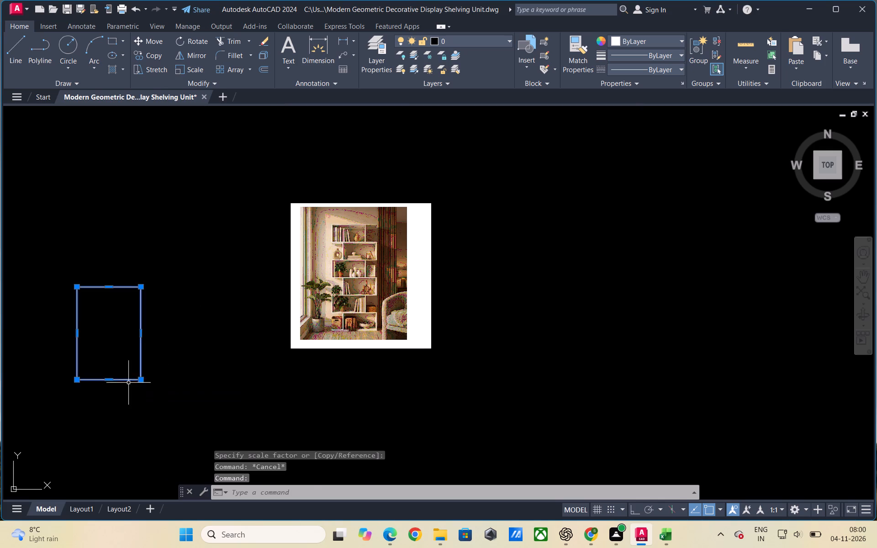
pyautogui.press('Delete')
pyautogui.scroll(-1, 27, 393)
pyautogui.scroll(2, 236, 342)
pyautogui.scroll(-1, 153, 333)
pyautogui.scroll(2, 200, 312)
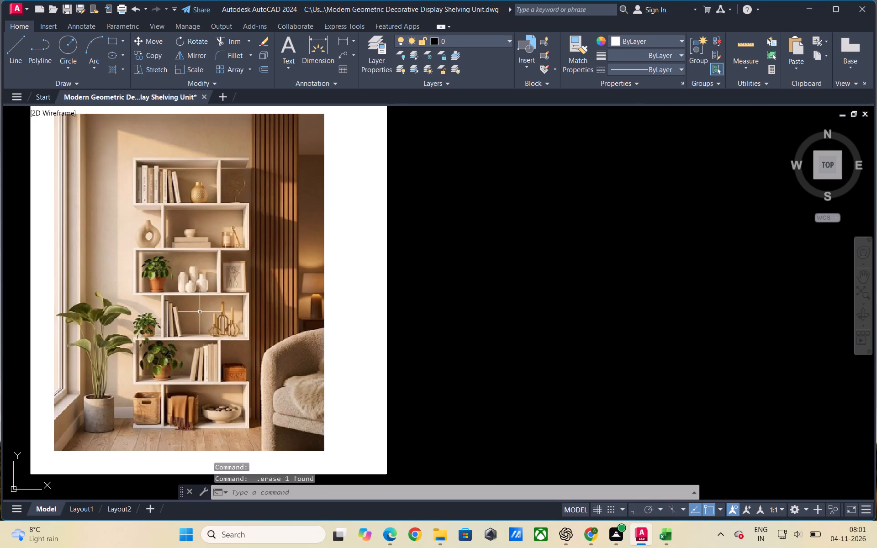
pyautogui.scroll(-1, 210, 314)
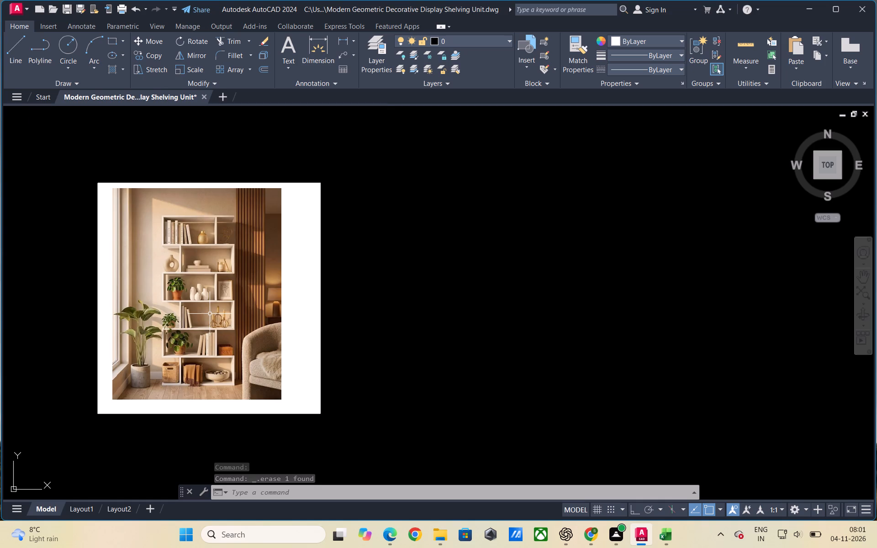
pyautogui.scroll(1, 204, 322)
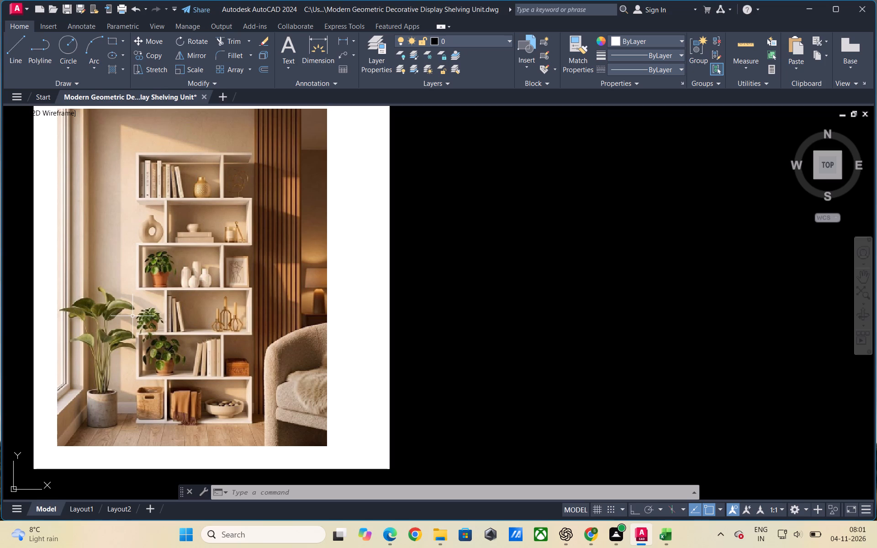
# Draw a tall upright freehand rectangle beside the bookshelf image, about twice as high as it is wide.
pyautogui.scroll(-1, 133, 316)
pyautogui.scroll(1, 217, 321)
pyautogui.write('REC')
pyautogui.press('Return')
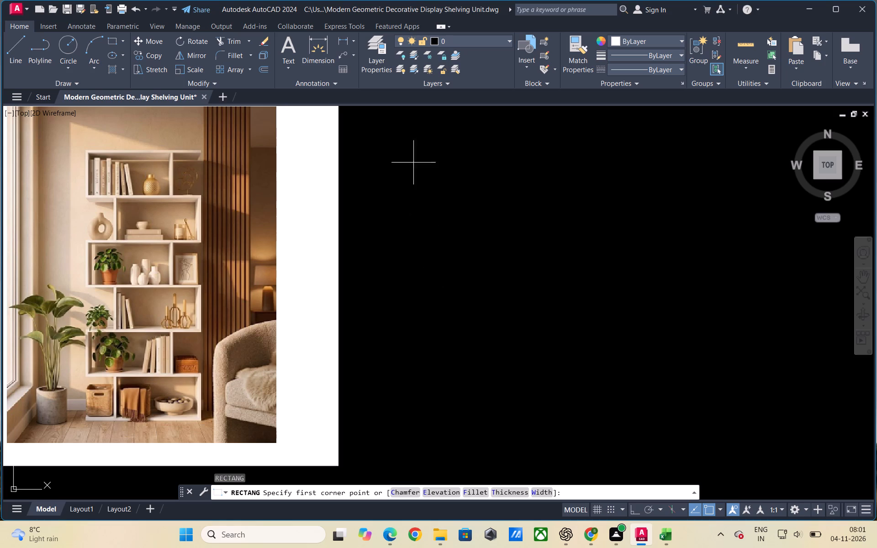
pyautogui.click(415, 162)
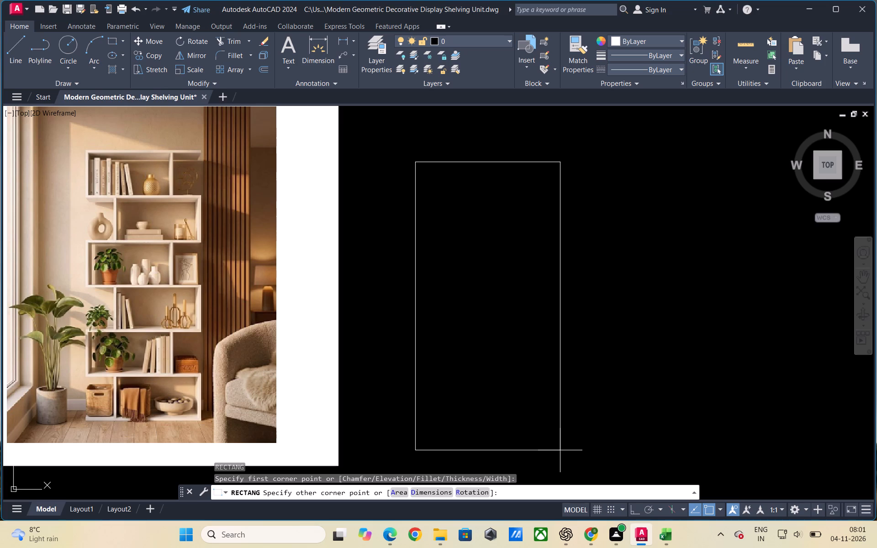
pyautogui.click(560, 450)
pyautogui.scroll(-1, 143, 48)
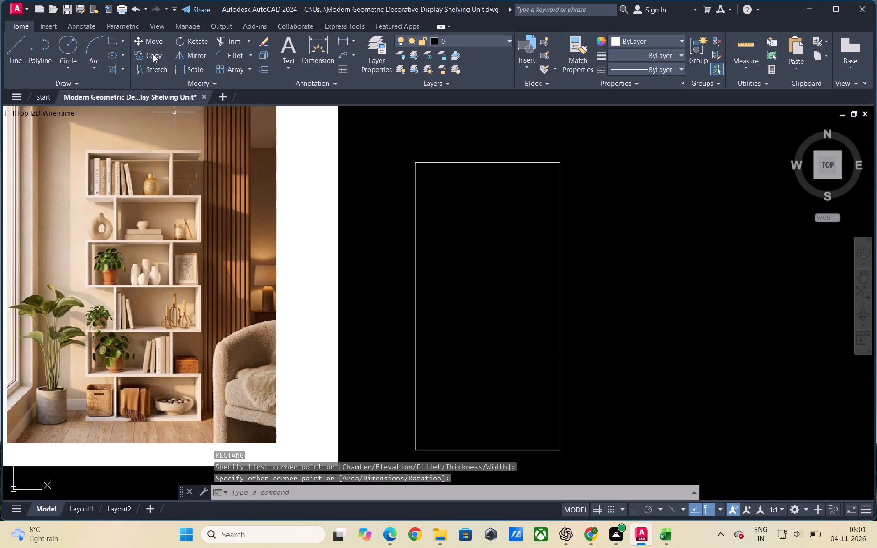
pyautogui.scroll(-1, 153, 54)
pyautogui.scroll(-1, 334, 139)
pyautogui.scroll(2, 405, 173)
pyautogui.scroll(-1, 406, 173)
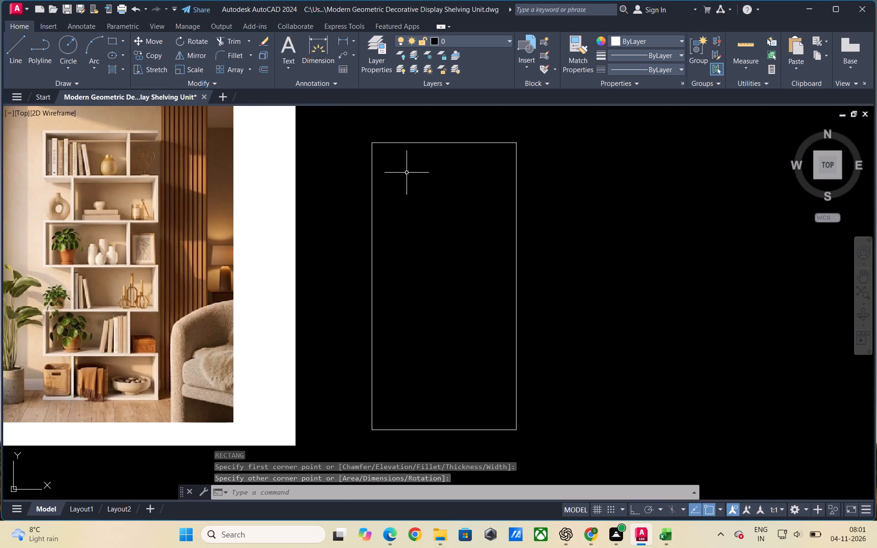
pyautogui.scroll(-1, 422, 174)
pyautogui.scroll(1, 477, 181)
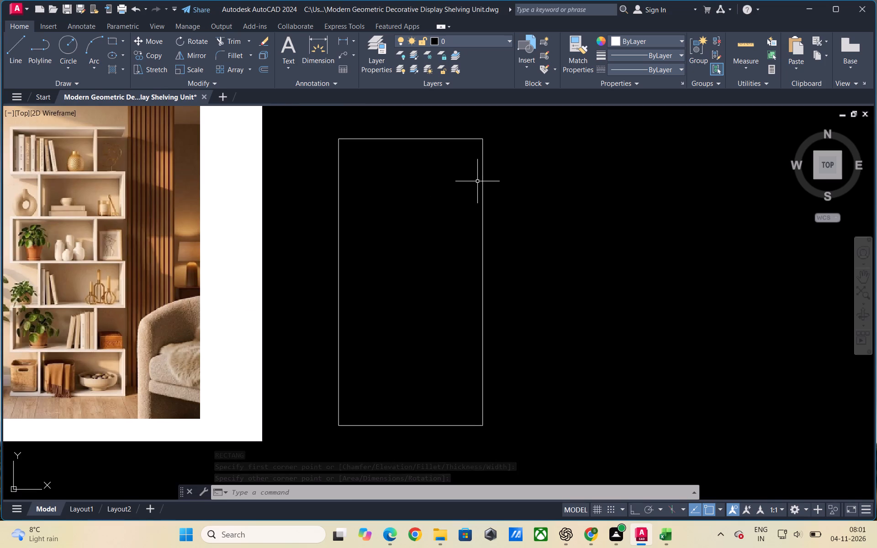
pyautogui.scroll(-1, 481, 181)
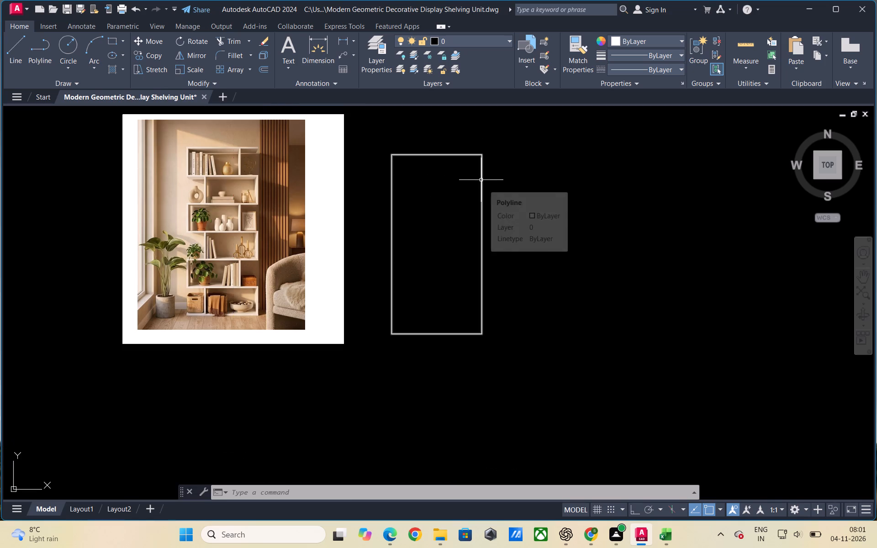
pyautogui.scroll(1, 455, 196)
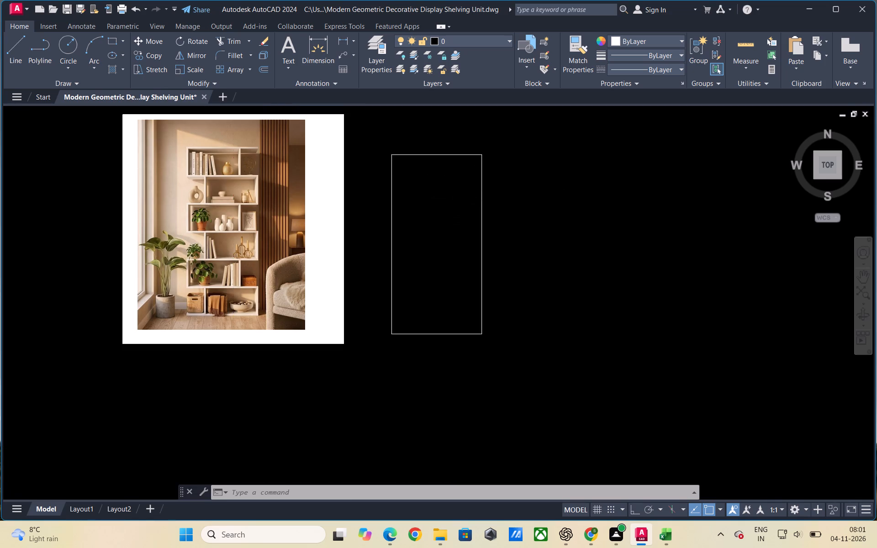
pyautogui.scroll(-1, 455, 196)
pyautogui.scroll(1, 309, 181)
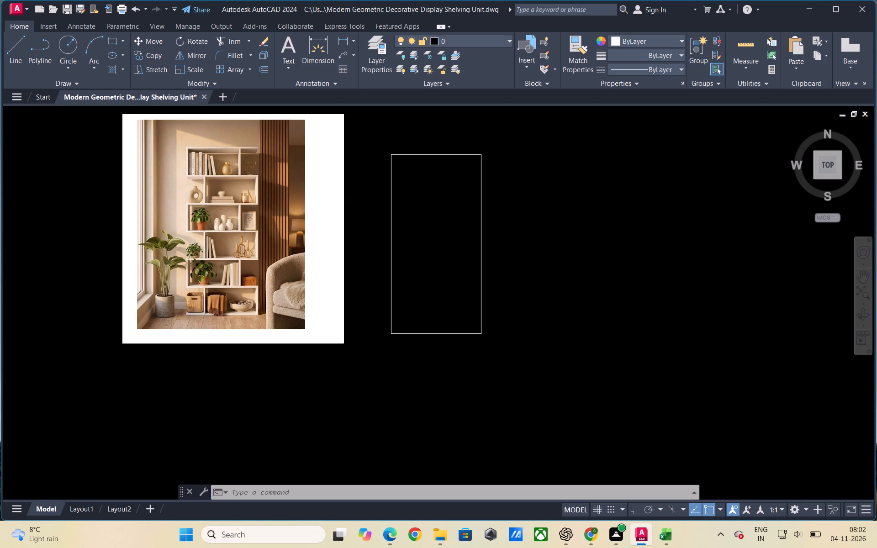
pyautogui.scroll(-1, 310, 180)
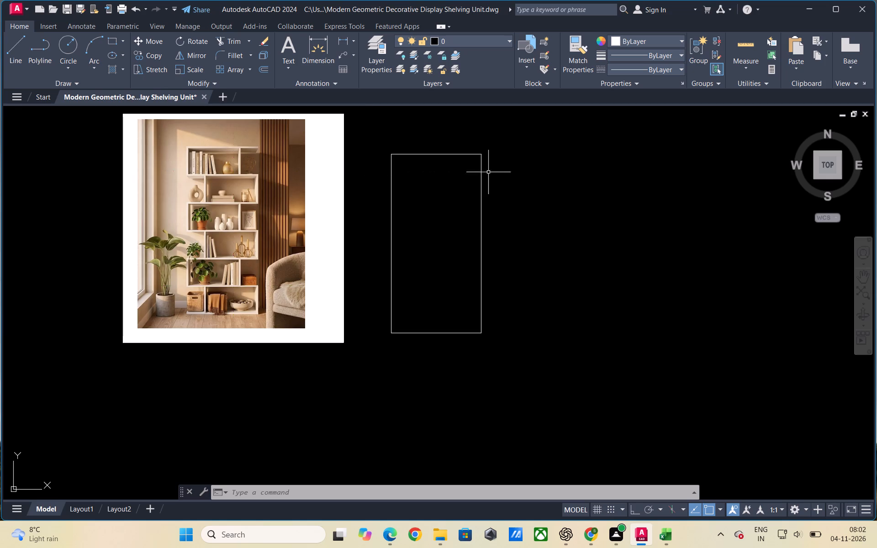
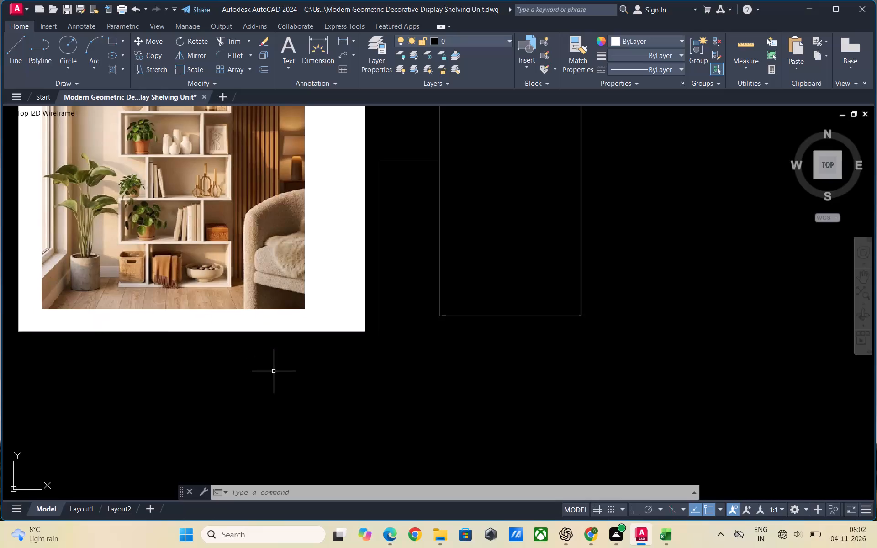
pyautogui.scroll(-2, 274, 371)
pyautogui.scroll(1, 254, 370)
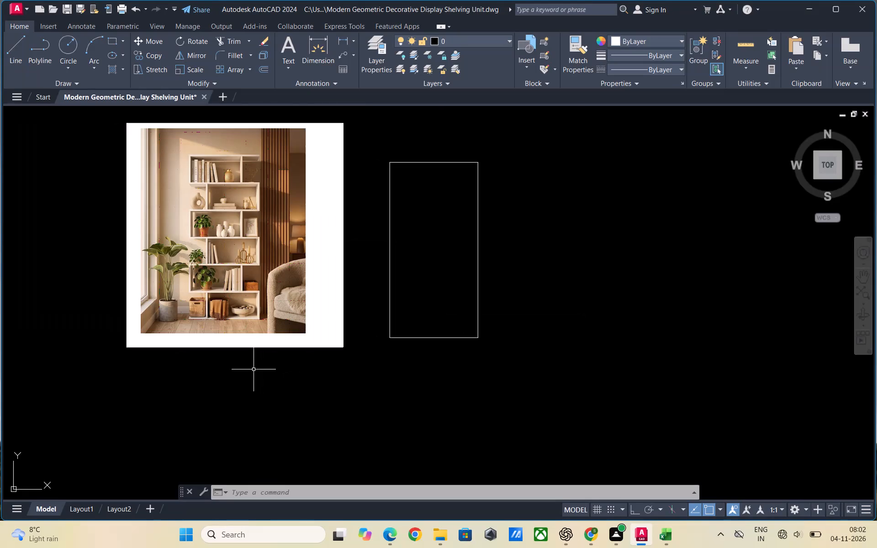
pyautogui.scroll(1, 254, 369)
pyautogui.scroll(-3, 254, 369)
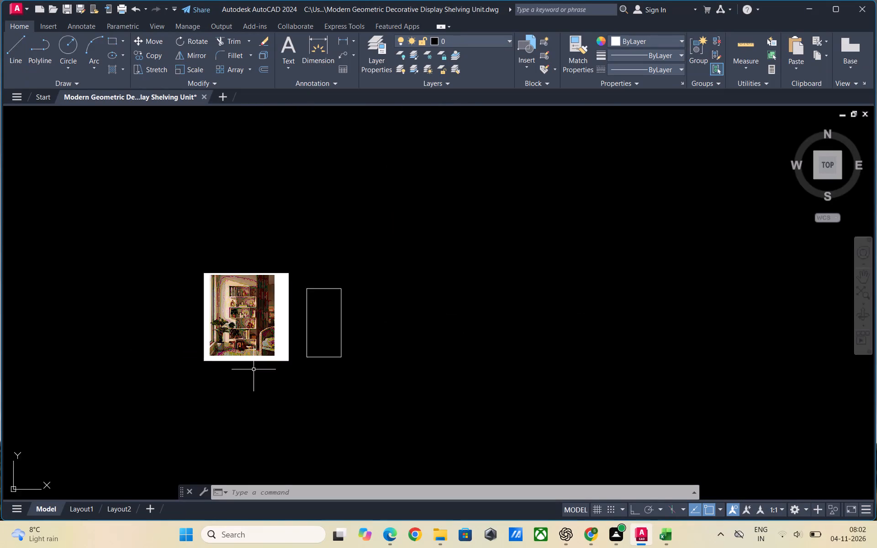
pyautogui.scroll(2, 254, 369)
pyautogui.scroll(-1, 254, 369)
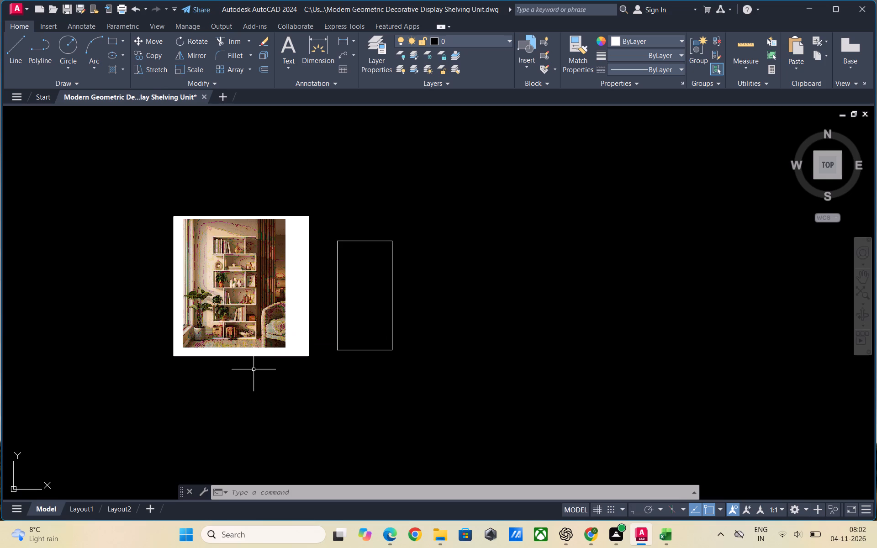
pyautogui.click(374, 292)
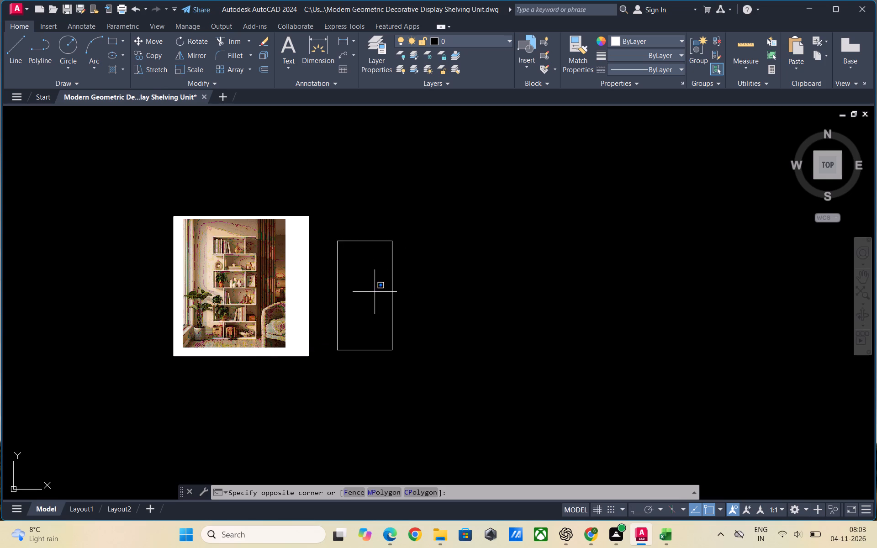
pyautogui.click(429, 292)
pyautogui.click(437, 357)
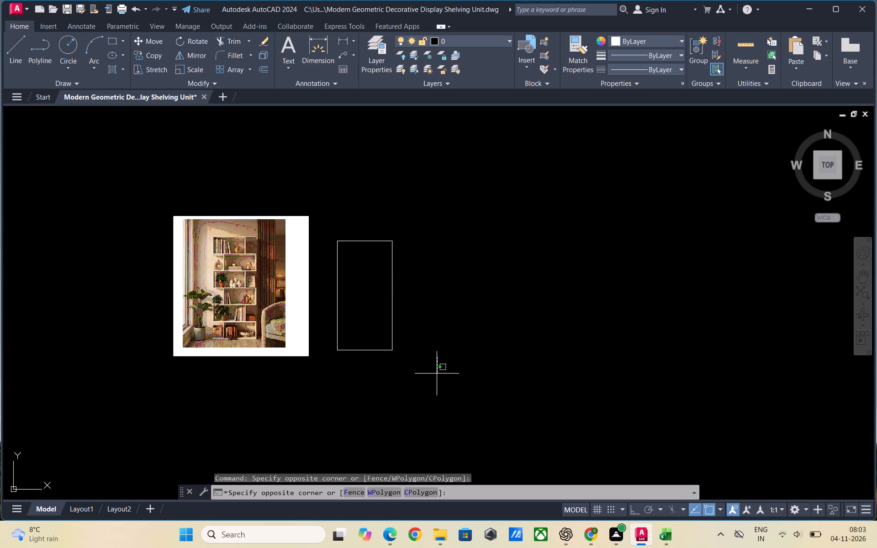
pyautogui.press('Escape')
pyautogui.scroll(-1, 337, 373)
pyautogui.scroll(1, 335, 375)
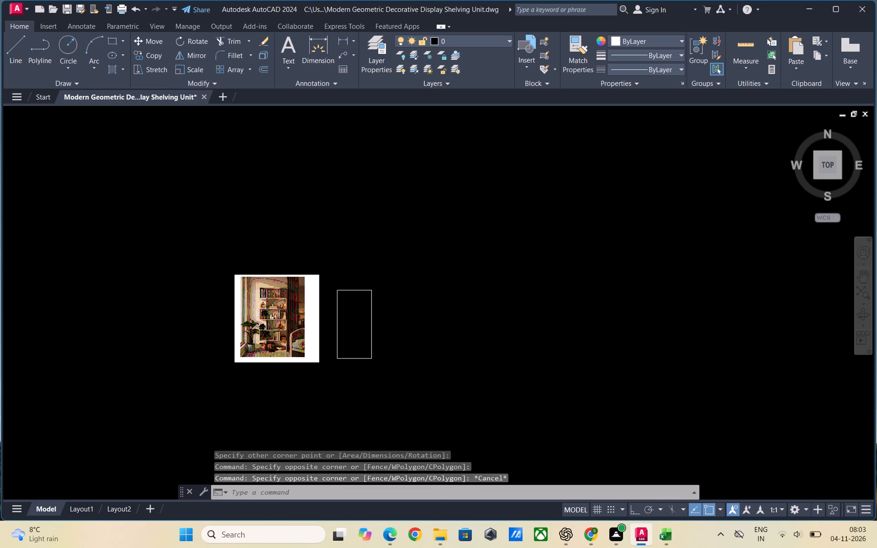
# Examine the staggered shelves, vertical dividers and compartment layout of the bookshelf in the reference image.
pyautogui.scroll(1, 335, 375)
pyautogui.scroll(2, 154, 209)
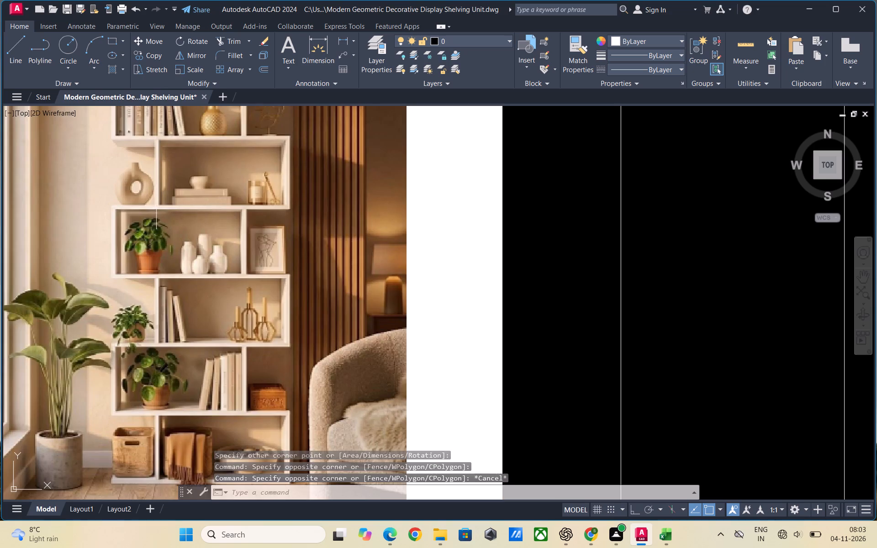
pyautogui.scroll(-2, 162, 195)
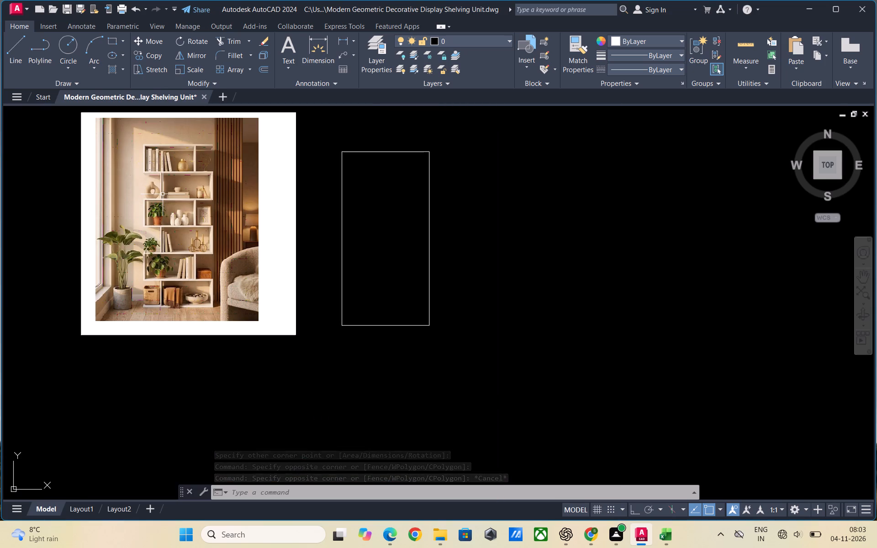
pyautogui.scroll(2, 163, 194)
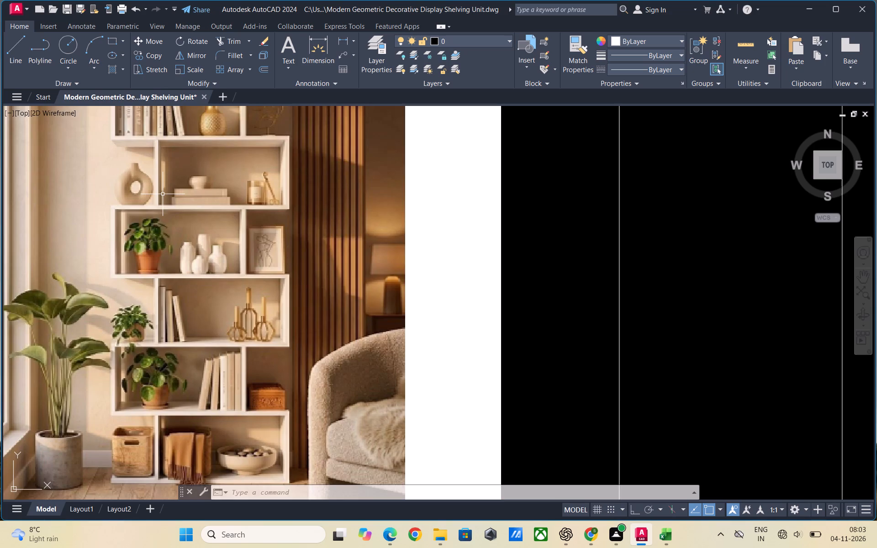
pyautogui.scroll(1, 163, 194)
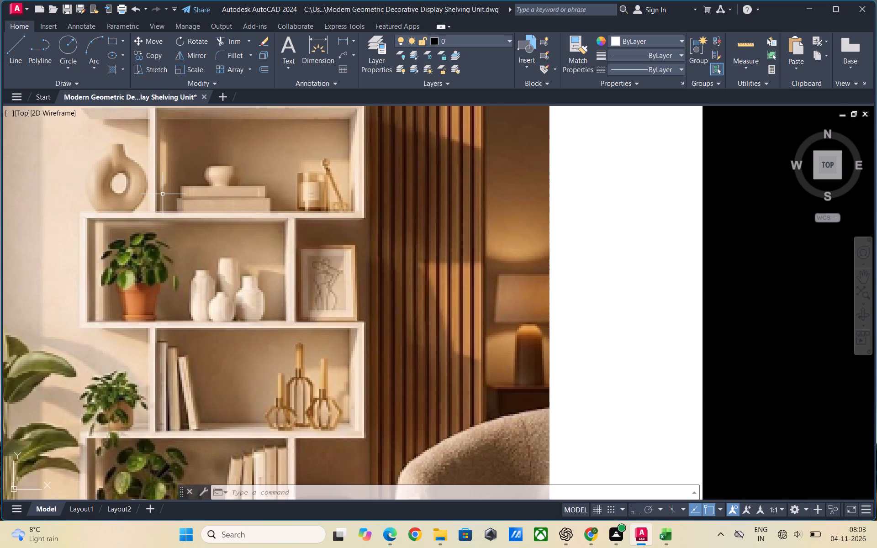
pyautogui.scroll(1, 163, 194)
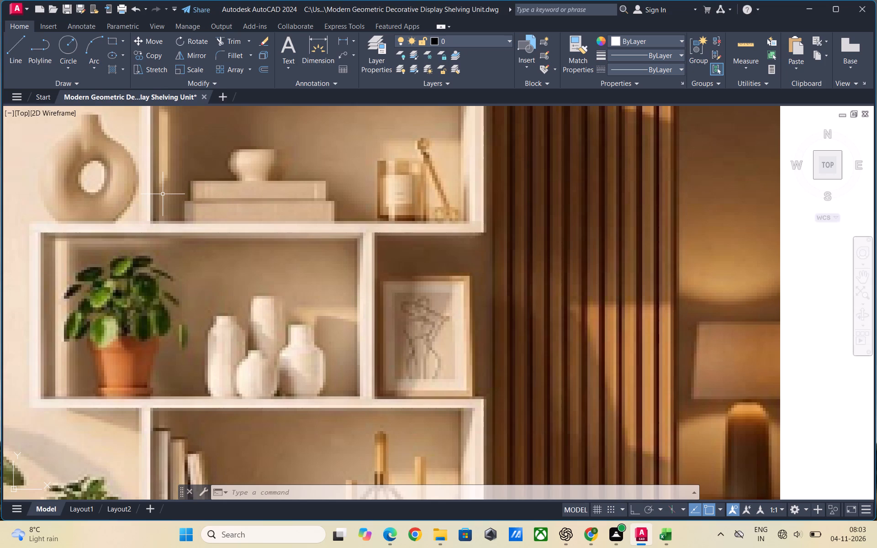
pyautogui.scroll(-1, 163, 194)
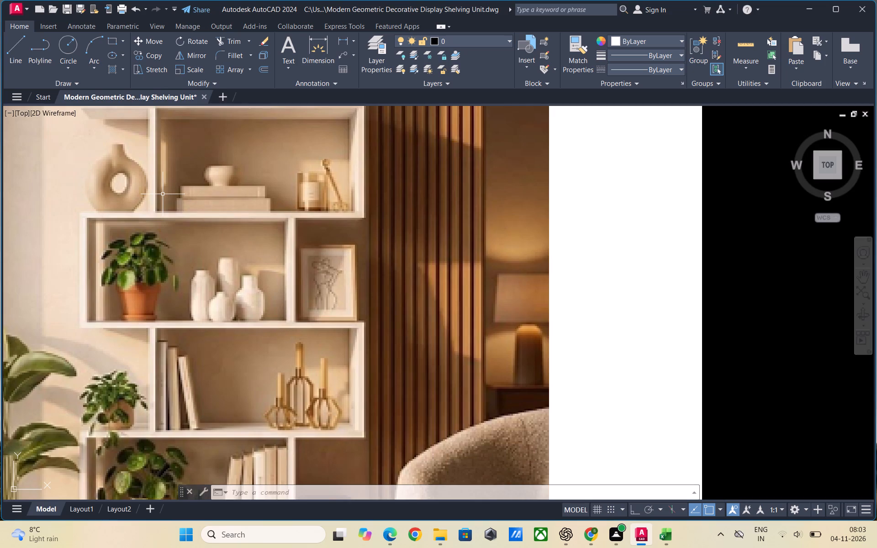
pyautogui.scroll(1, 163, 194)
pyautogui.scroll(-1, 163, 194)
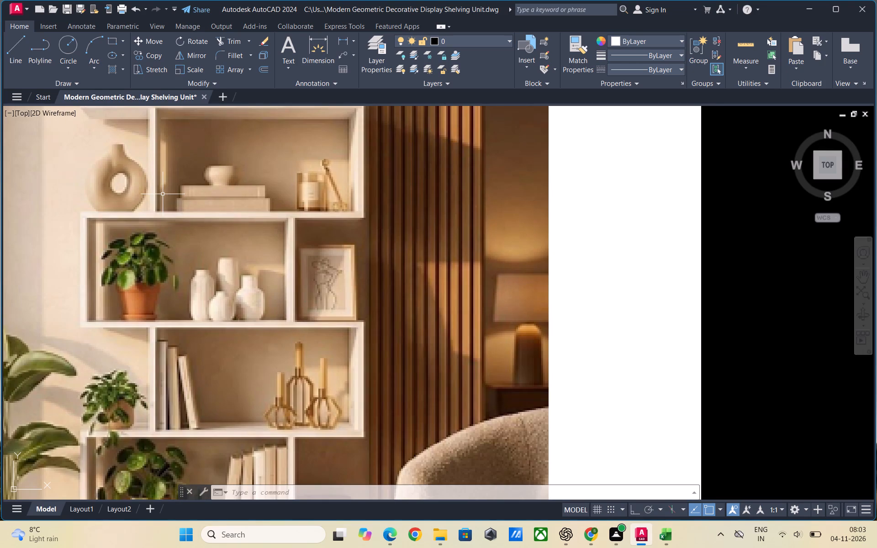
pyautogui.scroll(-2, 163, 194)
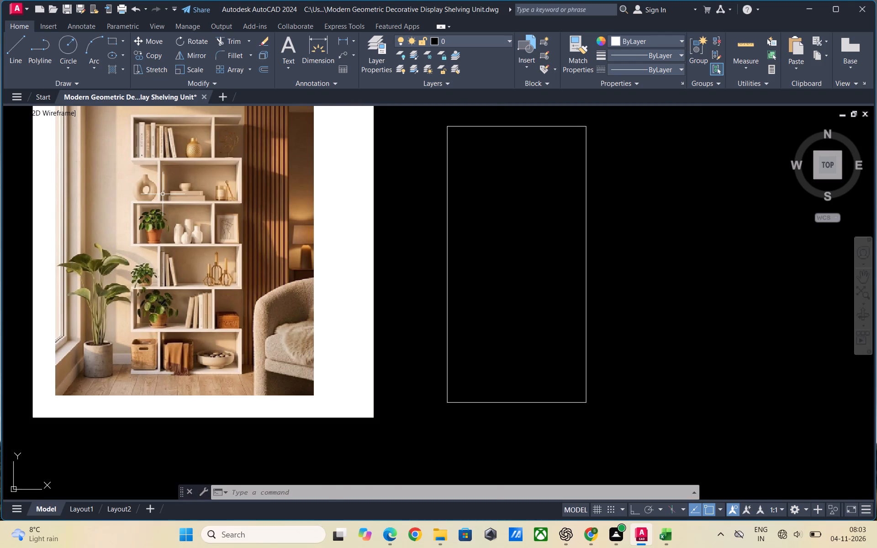
pyautogui.scroll(1, 163, 194)
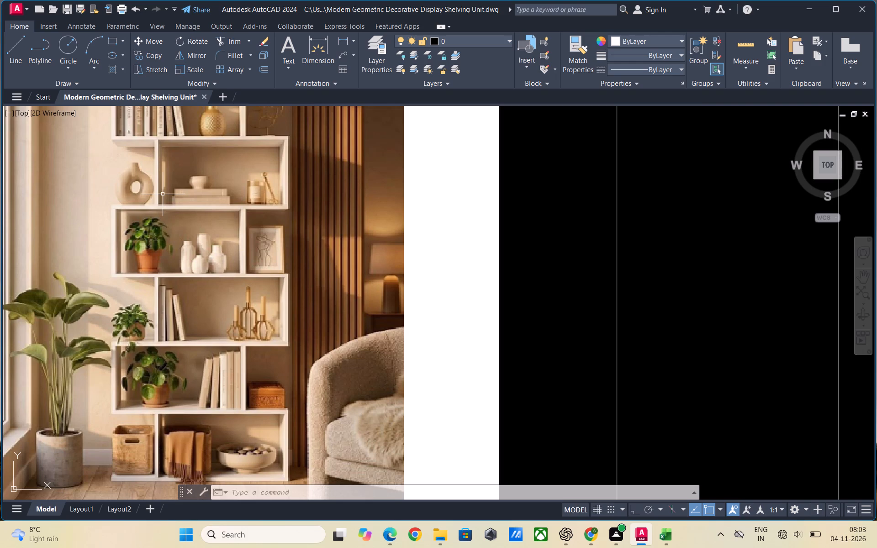
pyautogui.scroll(-2, 163, 194)
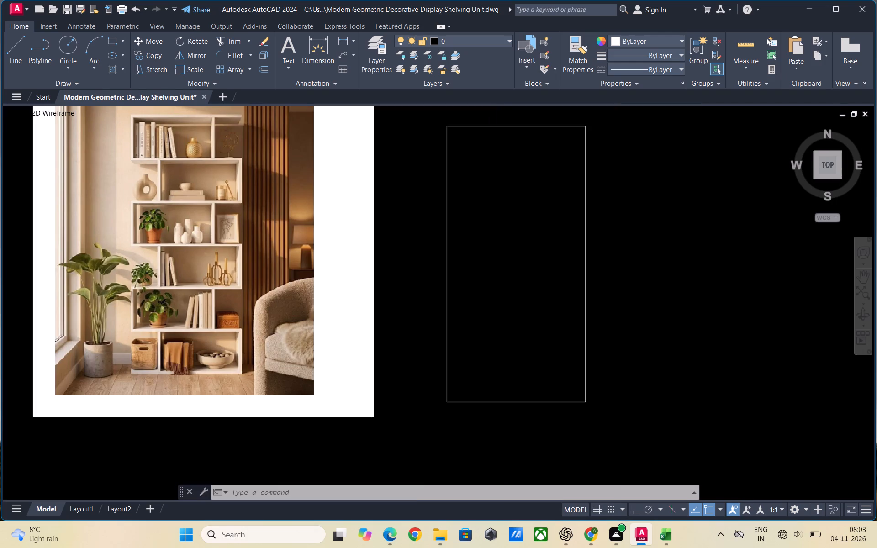
pyautogui.scroll(1, 163, 194)
pyautogui.scroll(-2, 163, 194)
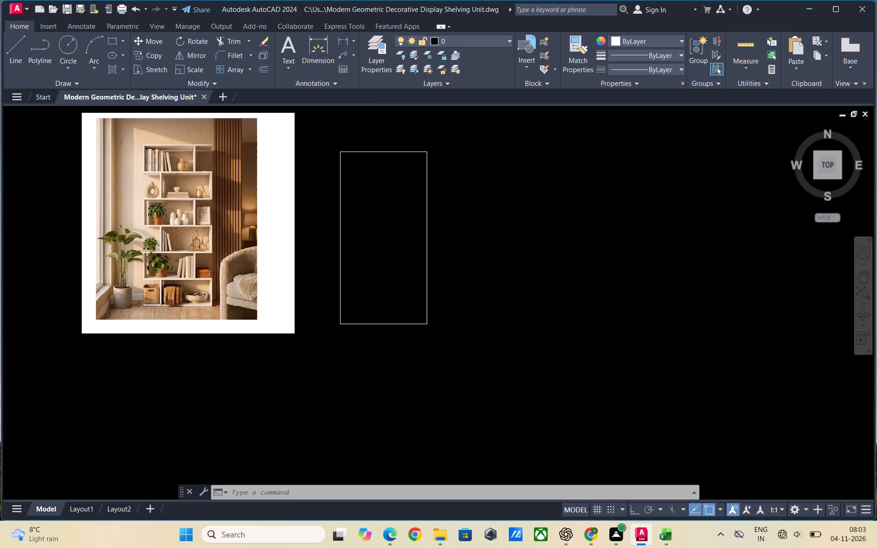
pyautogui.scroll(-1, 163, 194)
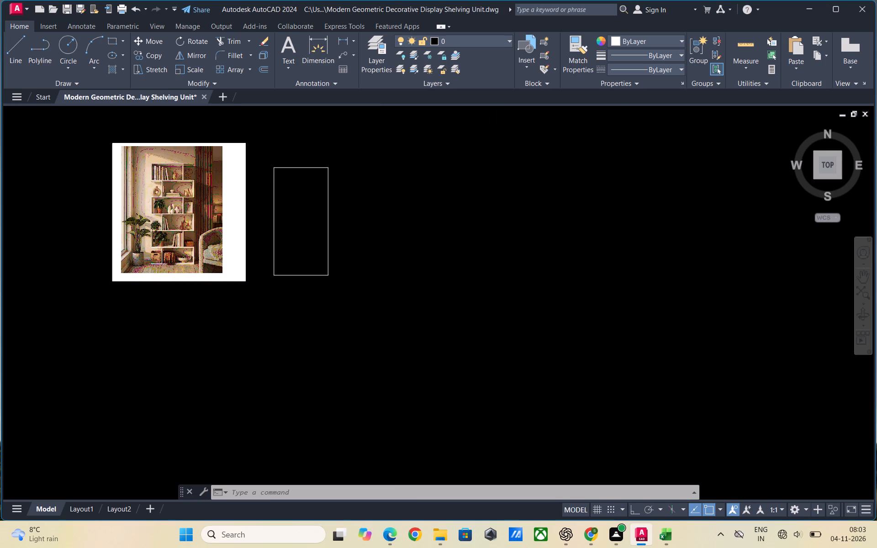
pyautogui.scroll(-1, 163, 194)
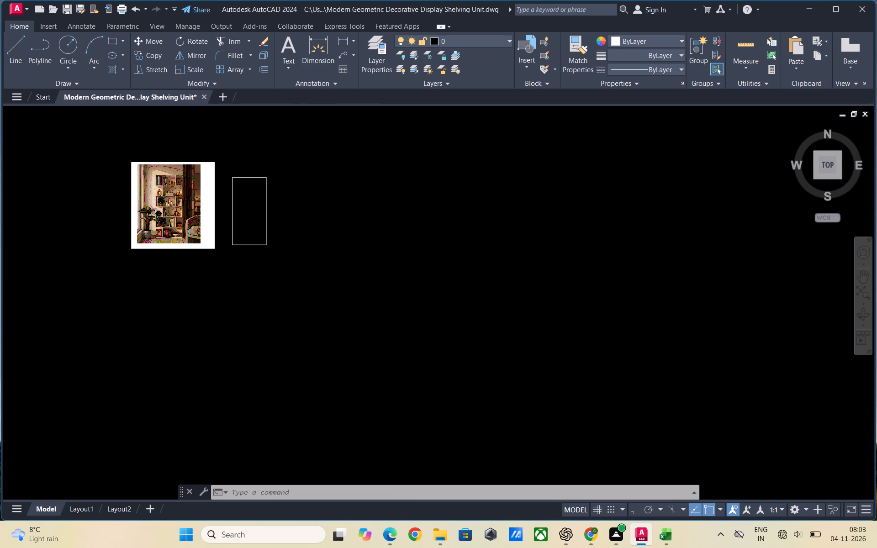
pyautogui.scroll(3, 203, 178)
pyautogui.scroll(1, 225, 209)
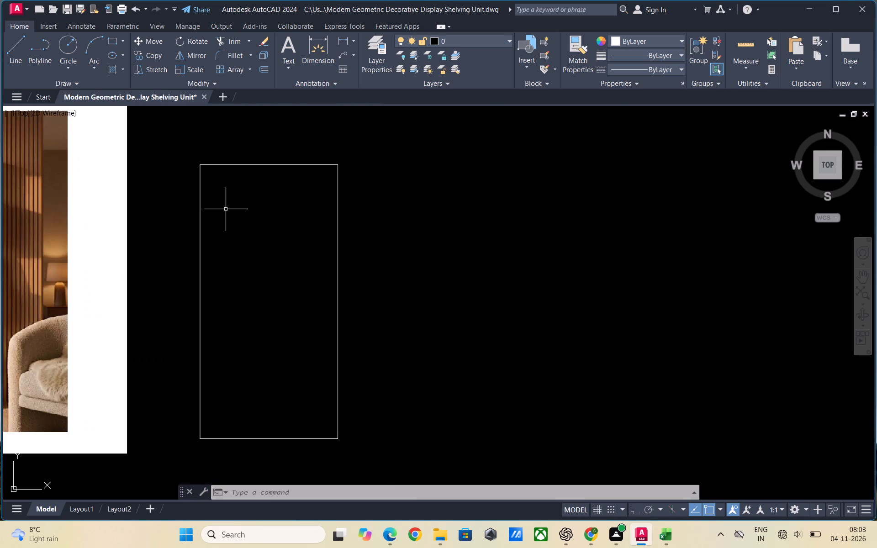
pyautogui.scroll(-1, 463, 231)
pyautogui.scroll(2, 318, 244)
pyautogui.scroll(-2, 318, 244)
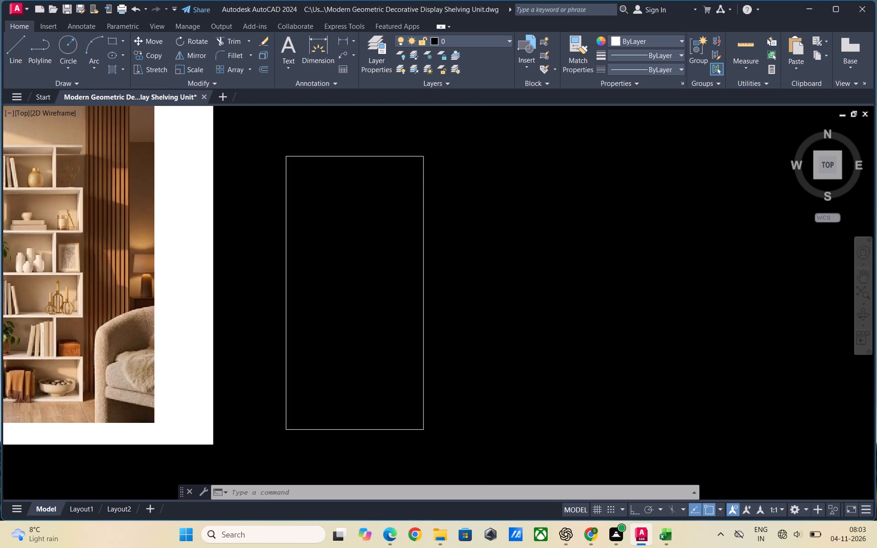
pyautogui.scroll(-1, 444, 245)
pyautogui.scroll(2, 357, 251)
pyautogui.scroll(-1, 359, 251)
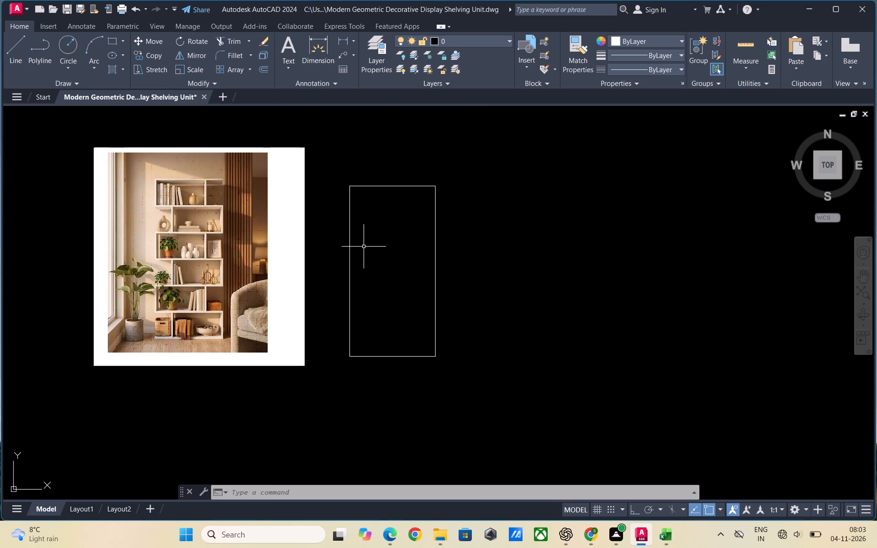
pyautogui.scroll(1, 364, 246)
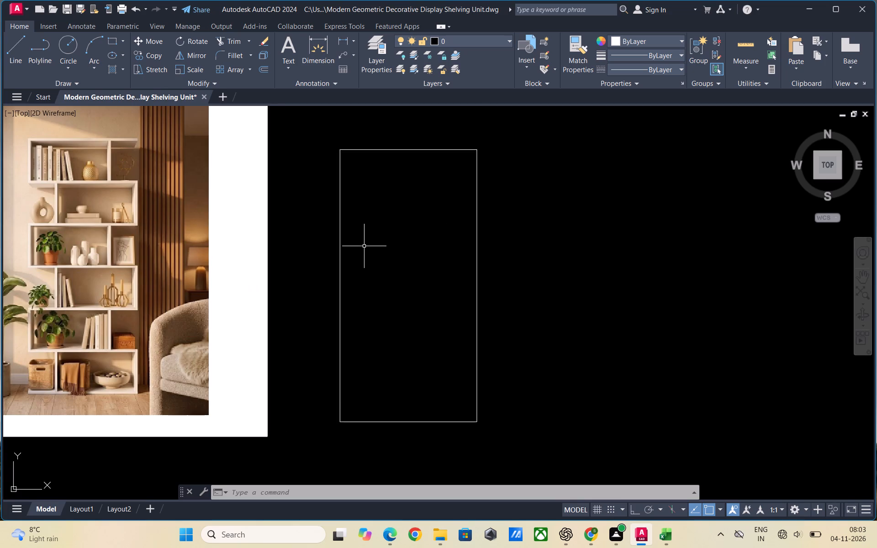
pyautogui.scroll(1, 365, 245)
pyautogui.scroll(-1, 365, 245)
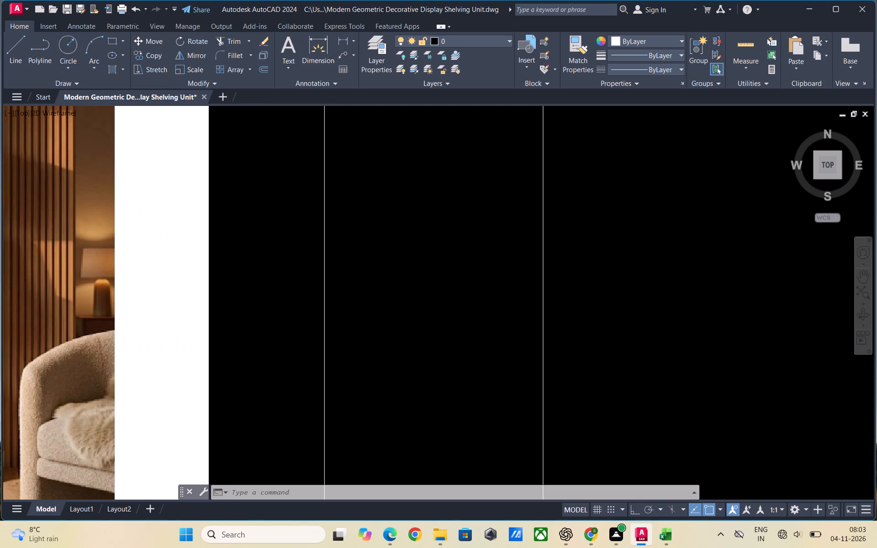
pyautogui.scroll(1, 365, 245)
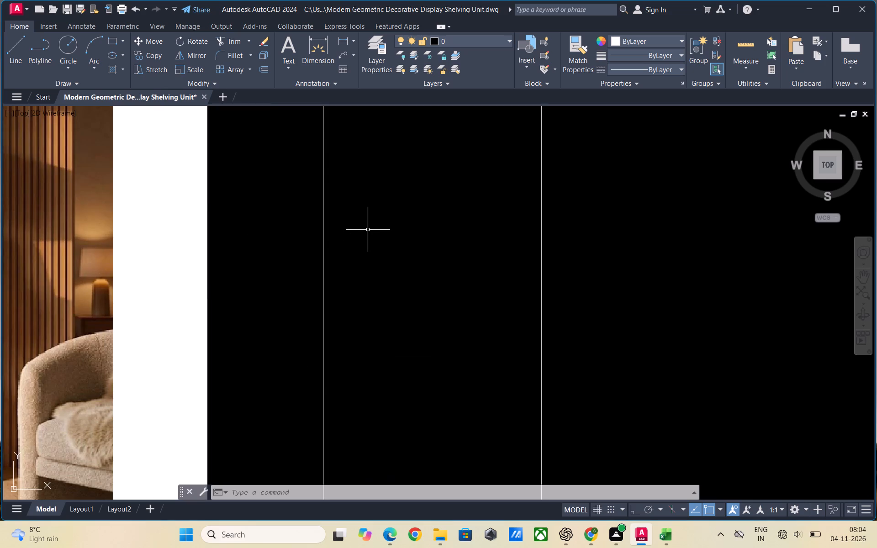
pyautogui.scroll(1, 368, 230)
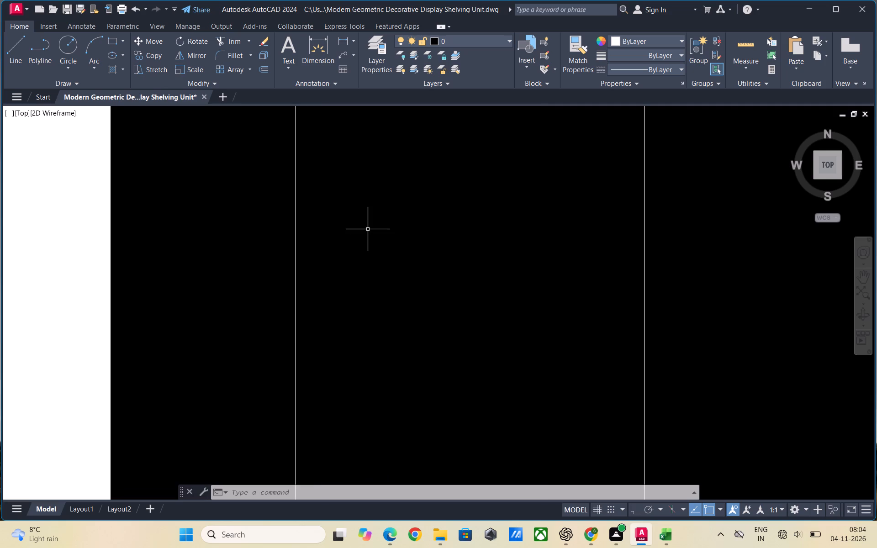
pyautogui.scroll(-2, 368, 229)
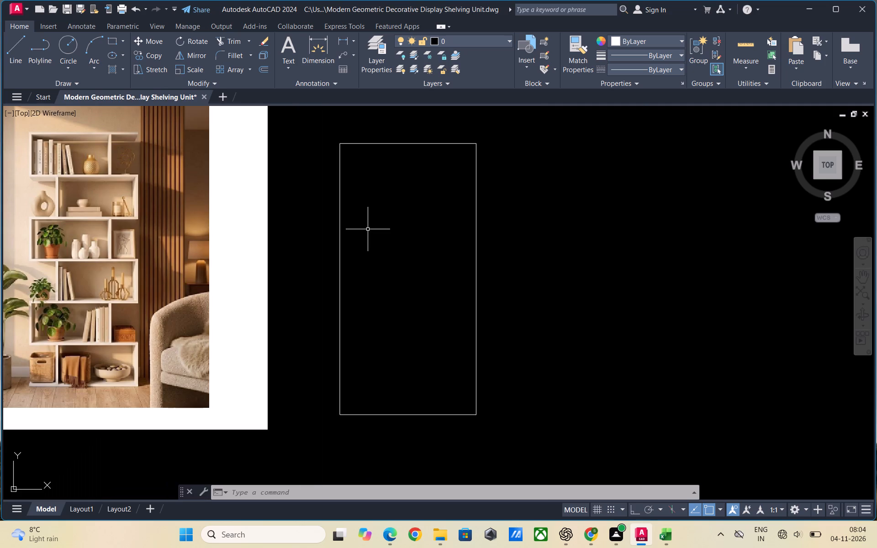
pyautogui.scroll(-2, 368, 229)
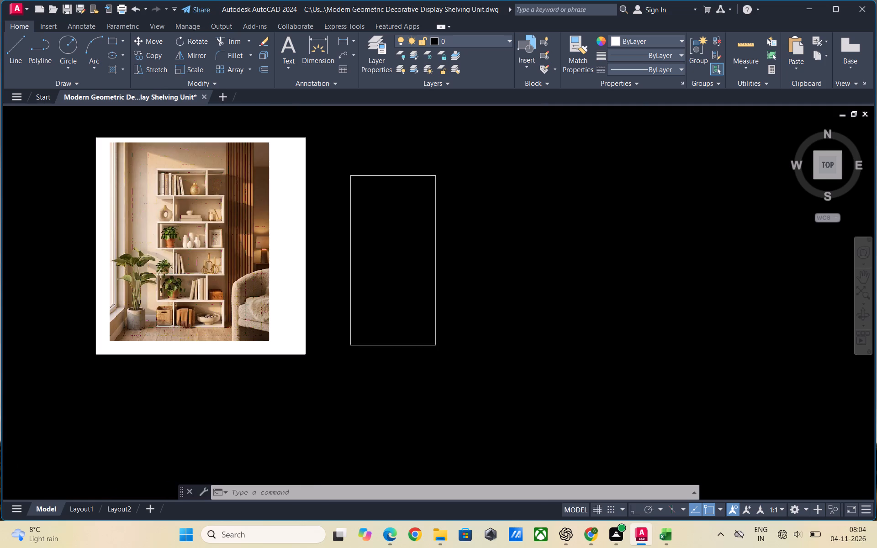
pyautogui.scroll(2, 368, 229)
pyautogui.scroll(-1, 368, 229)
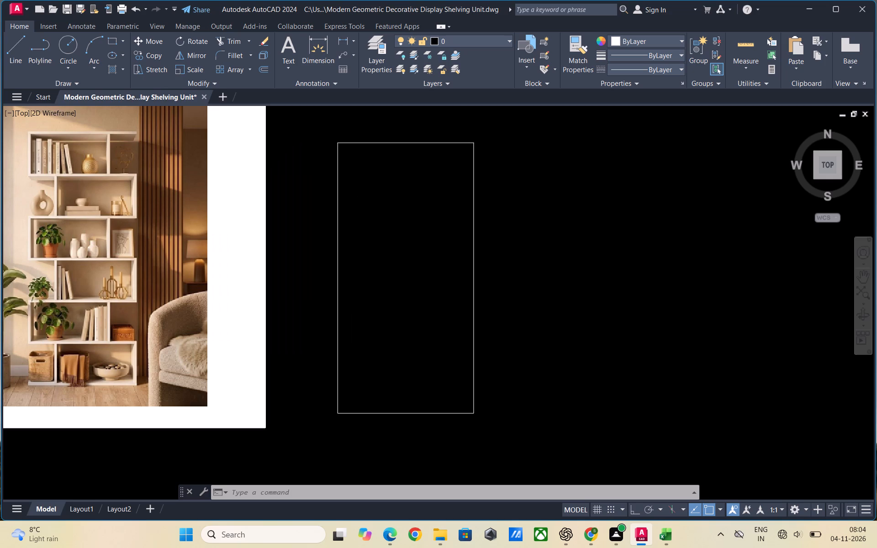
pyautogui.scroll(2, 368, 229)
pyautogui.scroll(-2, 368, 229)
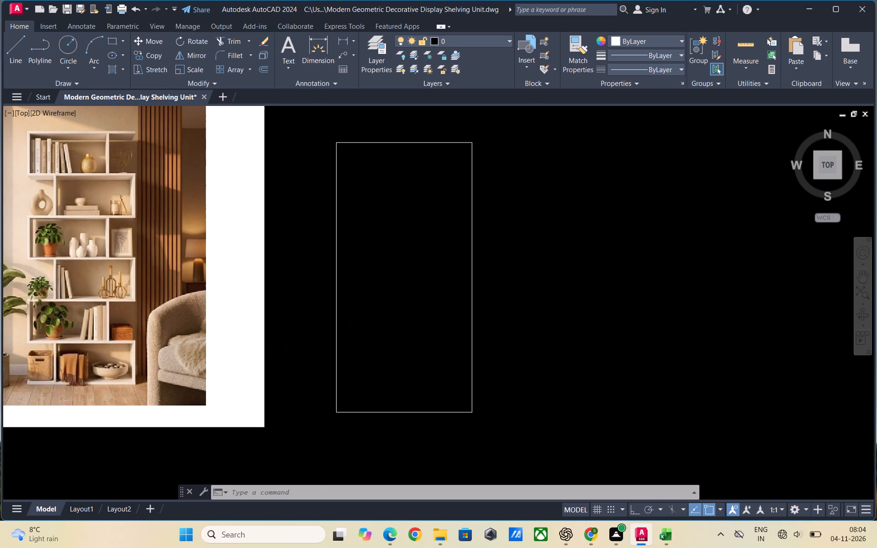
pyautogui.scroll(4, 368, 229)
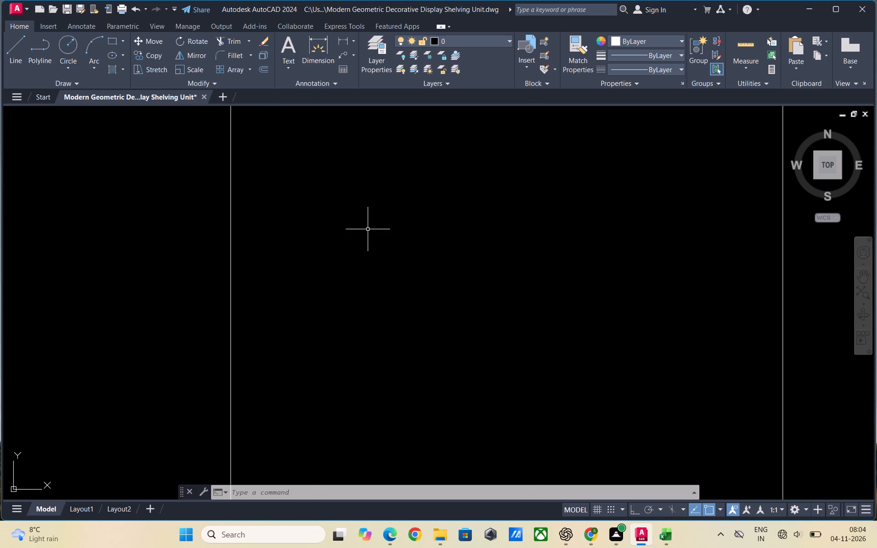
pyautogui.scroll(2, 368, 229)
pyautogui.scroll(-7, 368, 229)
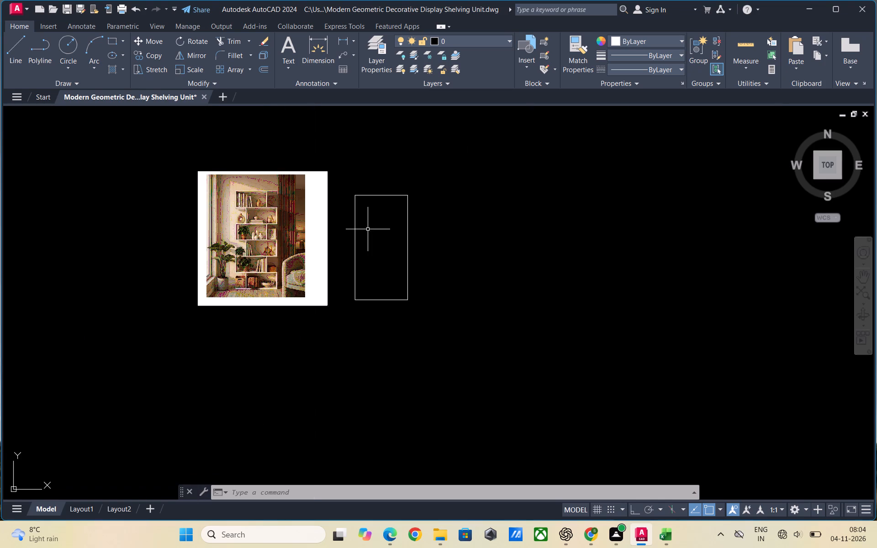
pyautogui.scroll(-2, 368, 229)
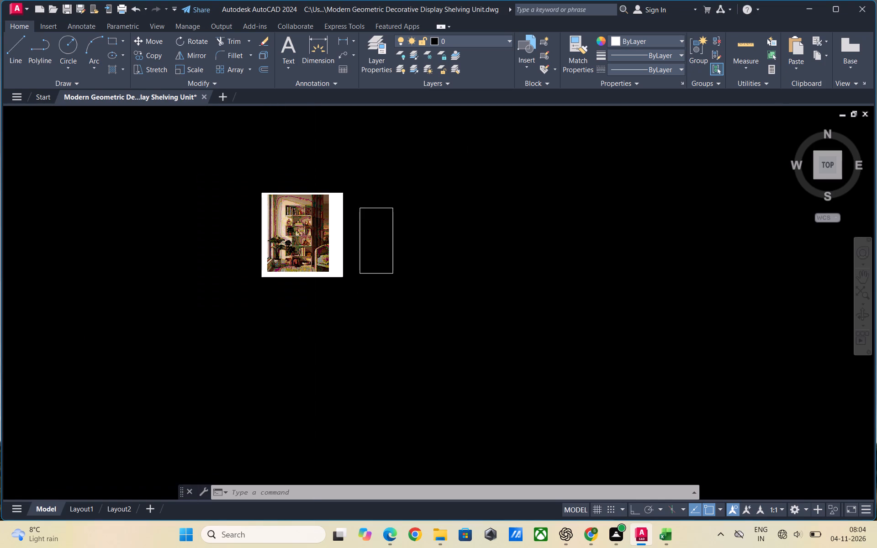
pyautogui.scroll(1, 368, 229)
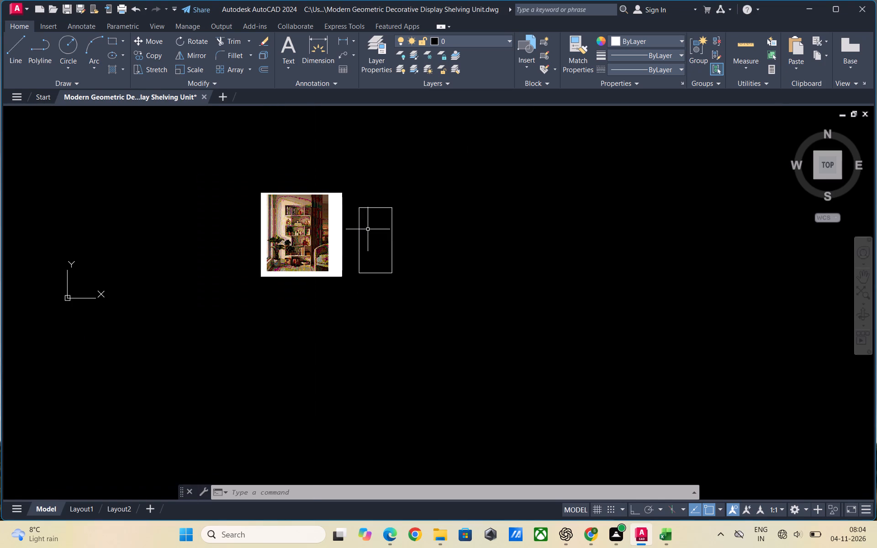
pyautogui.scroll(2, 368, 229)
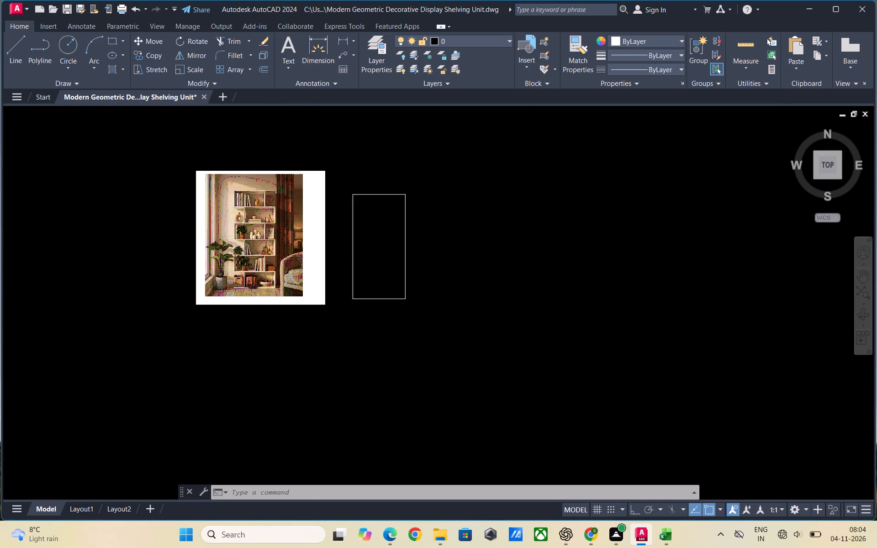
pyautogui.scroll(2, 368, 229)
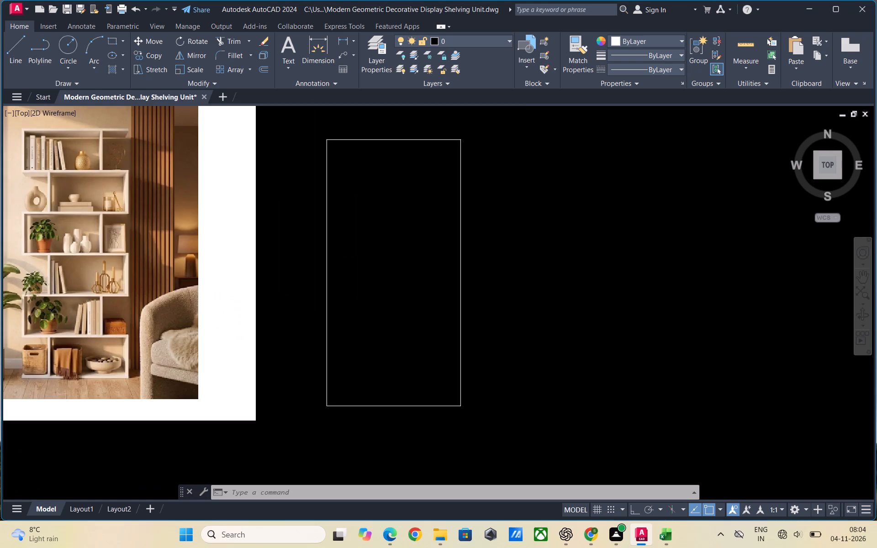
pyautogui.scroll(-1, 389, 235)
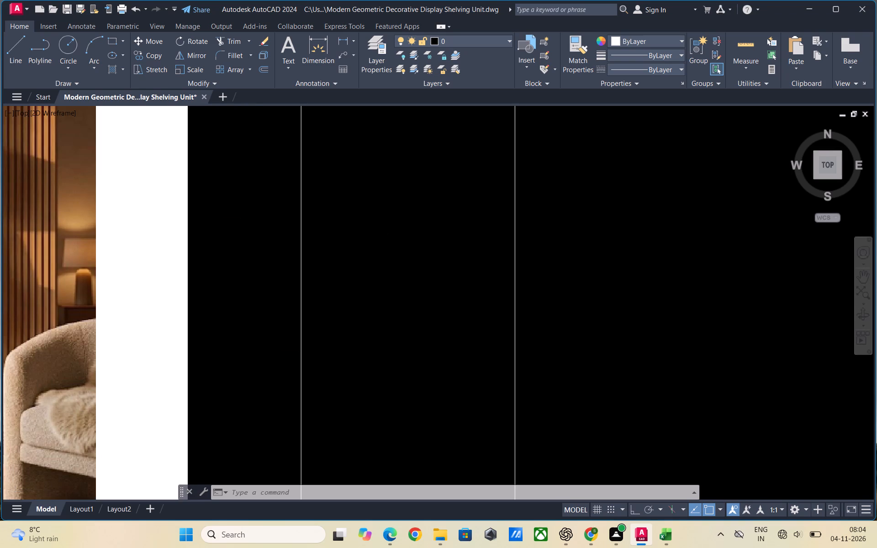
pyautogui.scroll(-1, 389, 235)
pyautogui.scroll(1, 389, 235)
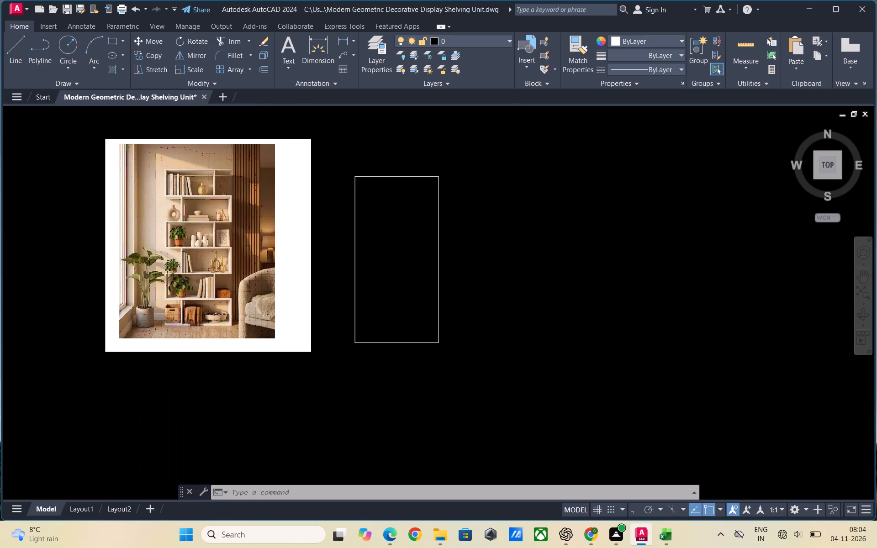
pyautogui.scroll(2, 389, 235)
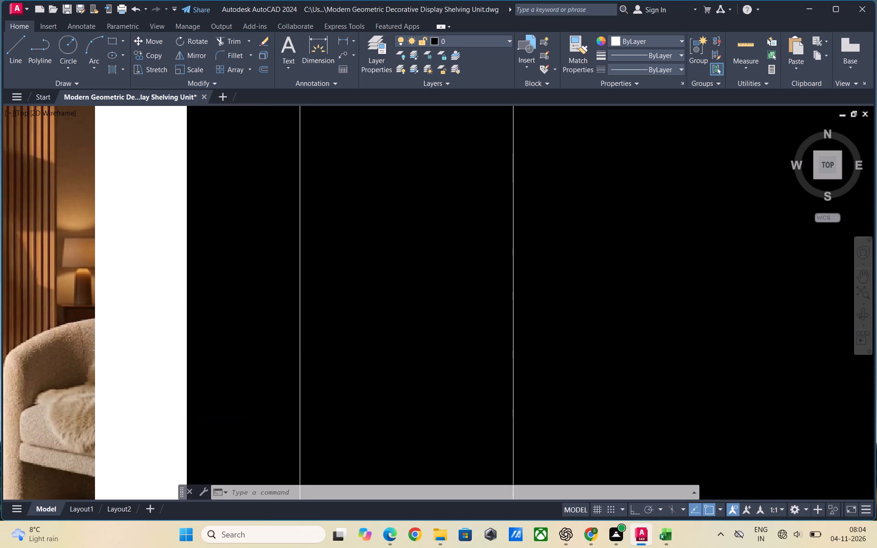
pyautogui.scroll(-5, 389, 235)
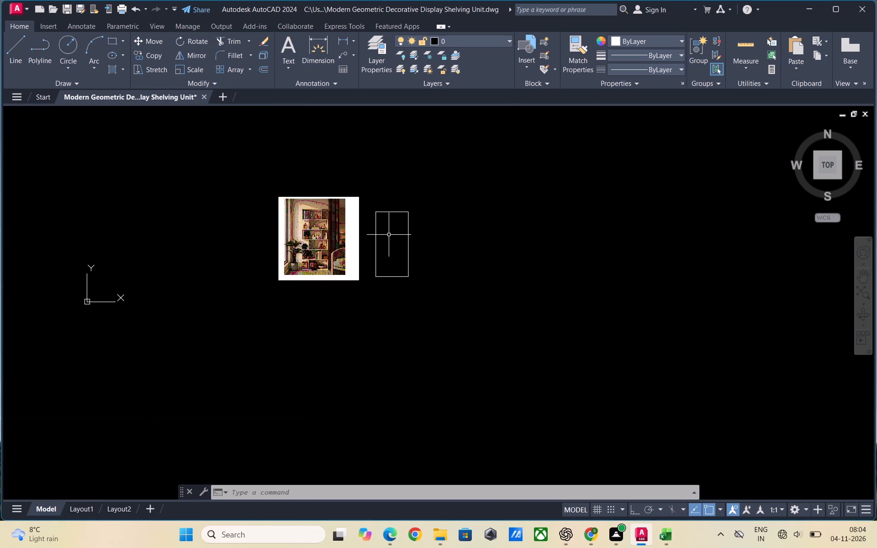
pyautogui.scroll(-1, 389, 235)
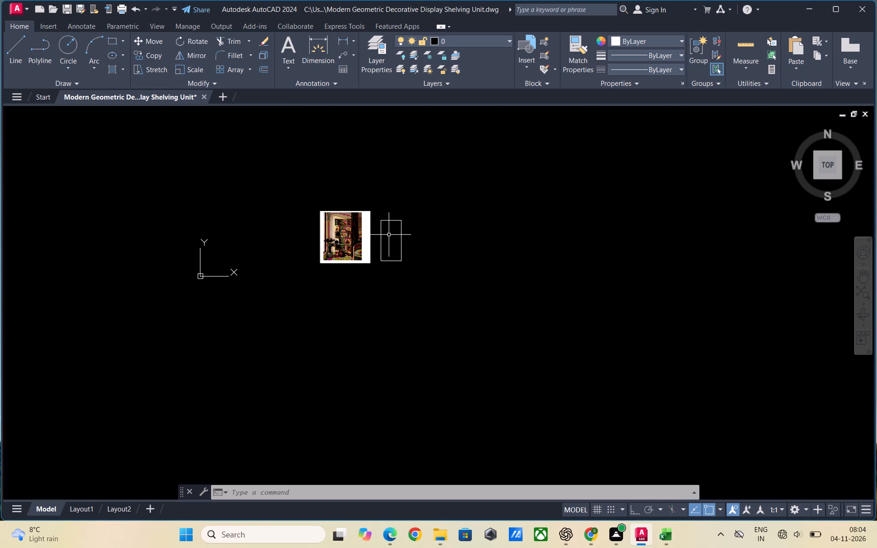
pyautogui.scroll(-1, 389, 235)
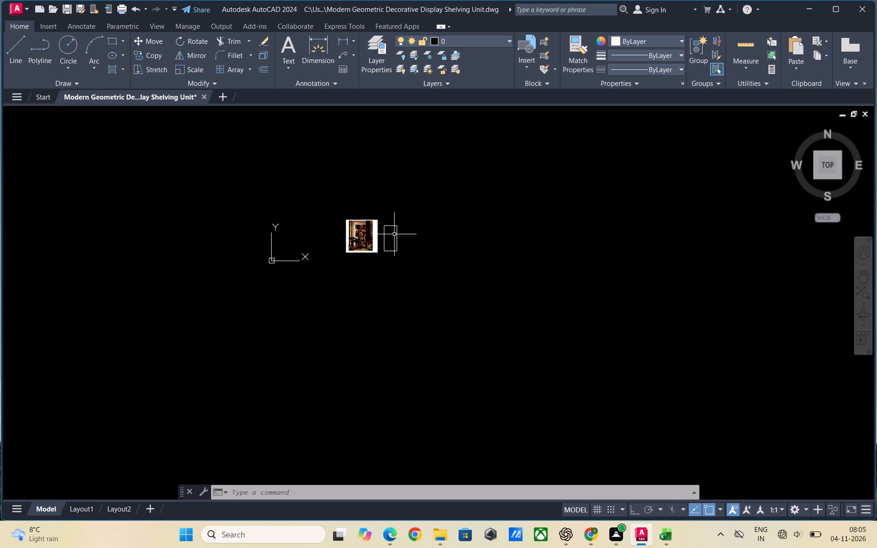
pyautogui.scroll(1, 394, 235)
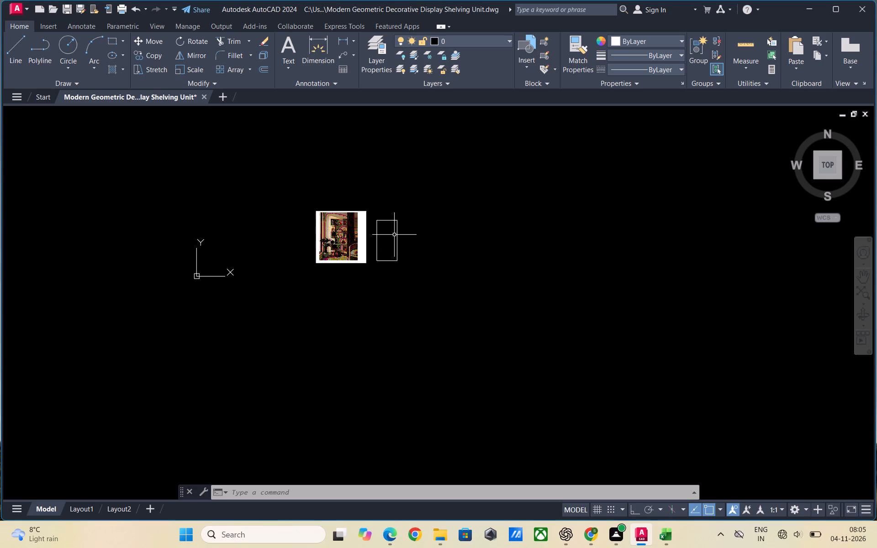
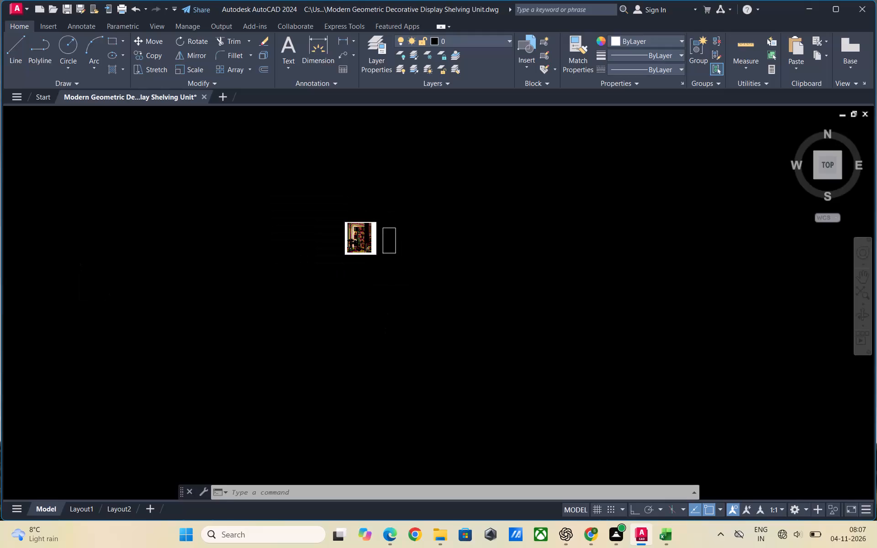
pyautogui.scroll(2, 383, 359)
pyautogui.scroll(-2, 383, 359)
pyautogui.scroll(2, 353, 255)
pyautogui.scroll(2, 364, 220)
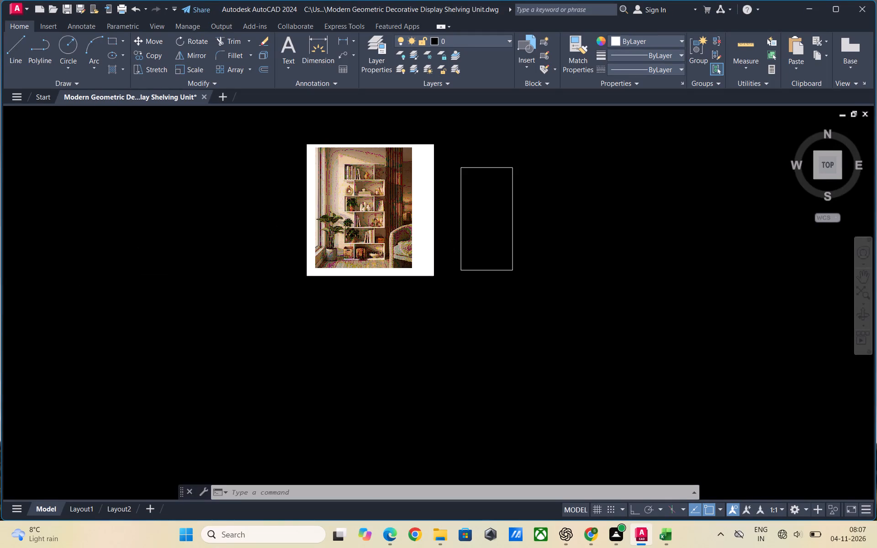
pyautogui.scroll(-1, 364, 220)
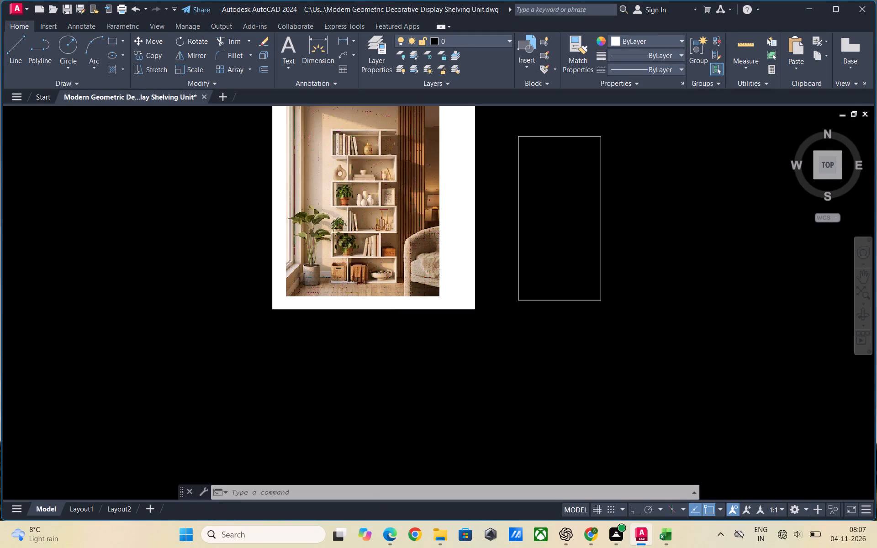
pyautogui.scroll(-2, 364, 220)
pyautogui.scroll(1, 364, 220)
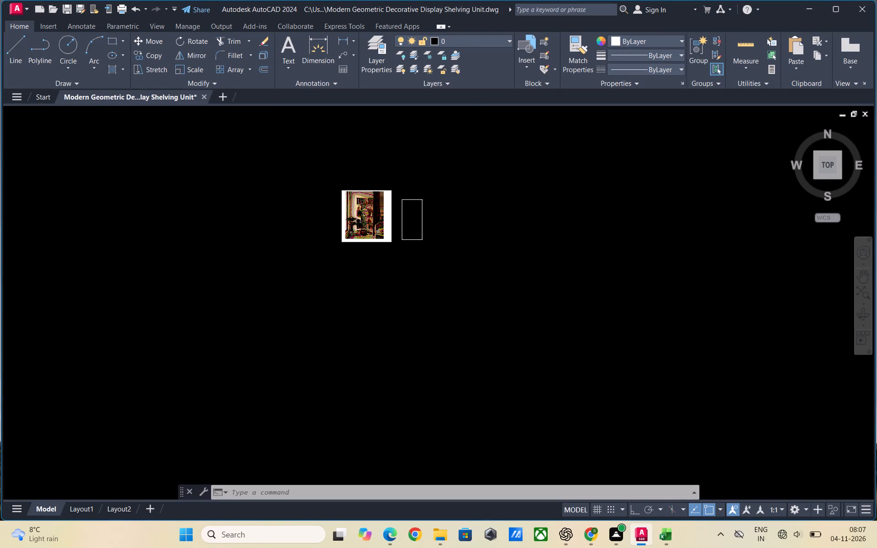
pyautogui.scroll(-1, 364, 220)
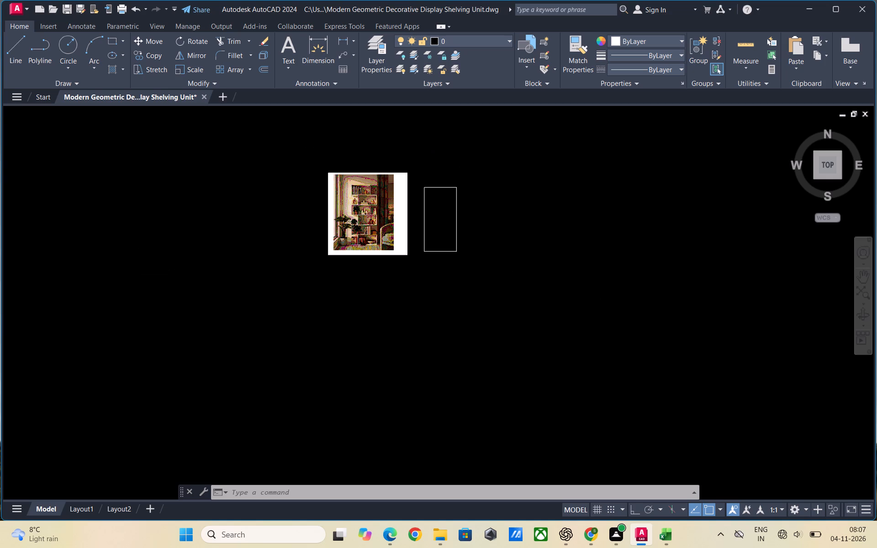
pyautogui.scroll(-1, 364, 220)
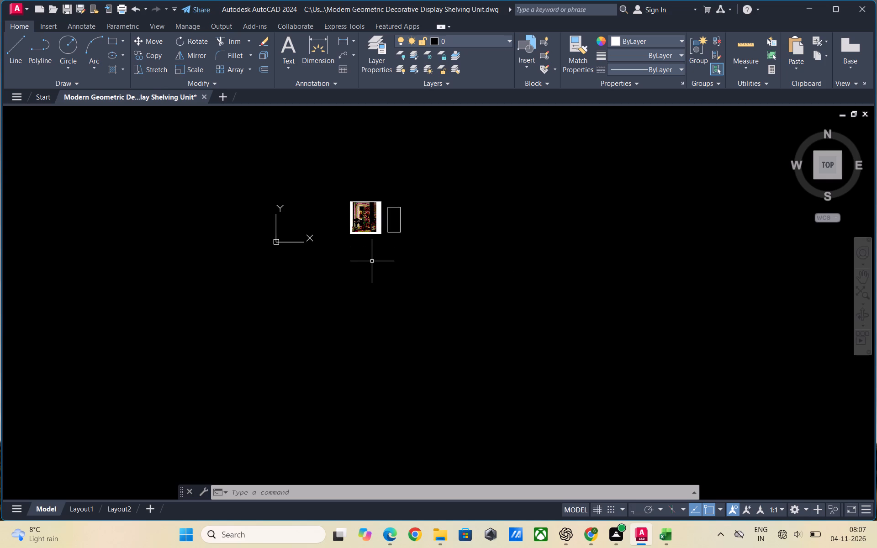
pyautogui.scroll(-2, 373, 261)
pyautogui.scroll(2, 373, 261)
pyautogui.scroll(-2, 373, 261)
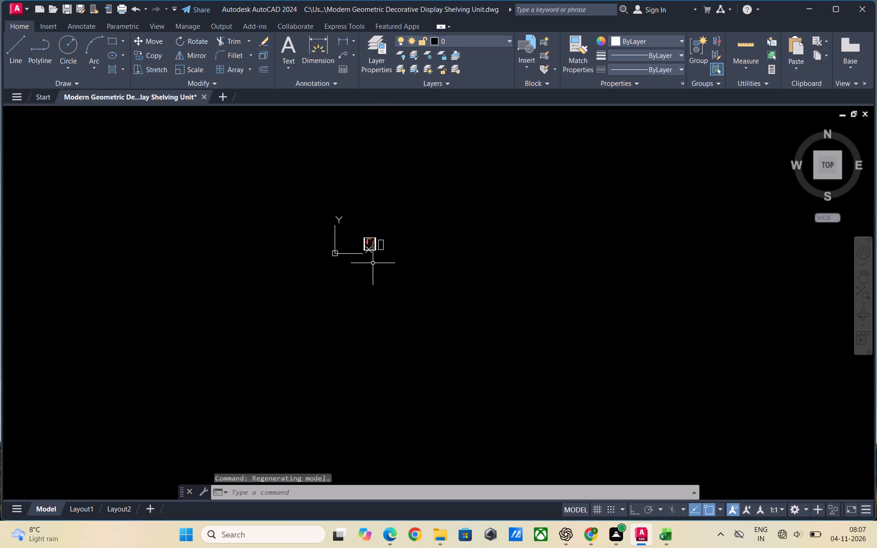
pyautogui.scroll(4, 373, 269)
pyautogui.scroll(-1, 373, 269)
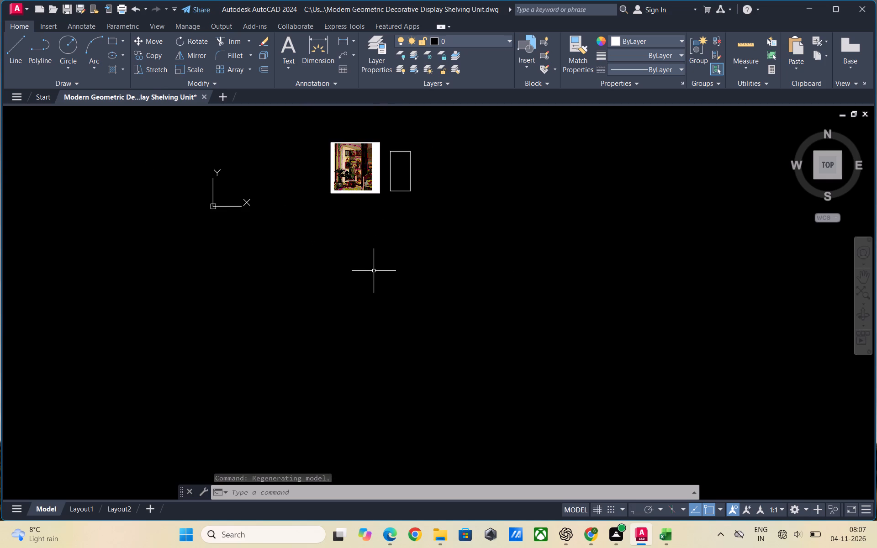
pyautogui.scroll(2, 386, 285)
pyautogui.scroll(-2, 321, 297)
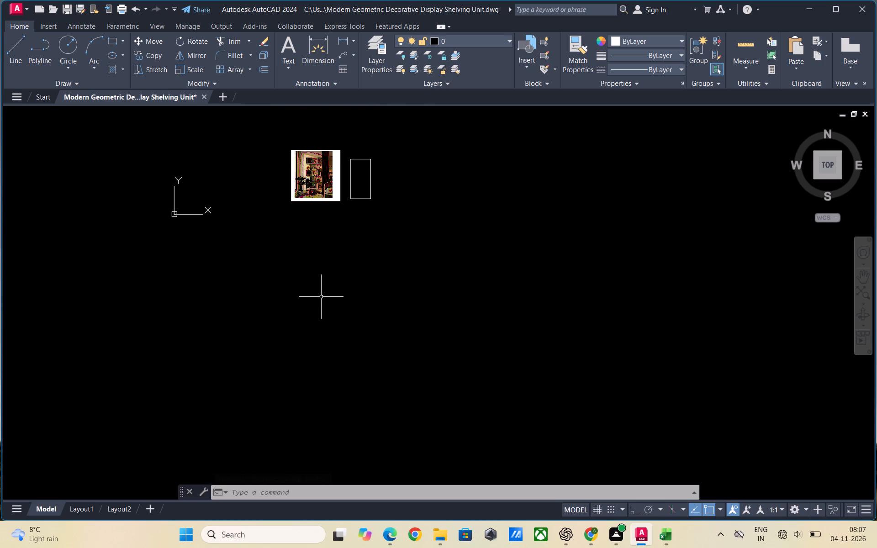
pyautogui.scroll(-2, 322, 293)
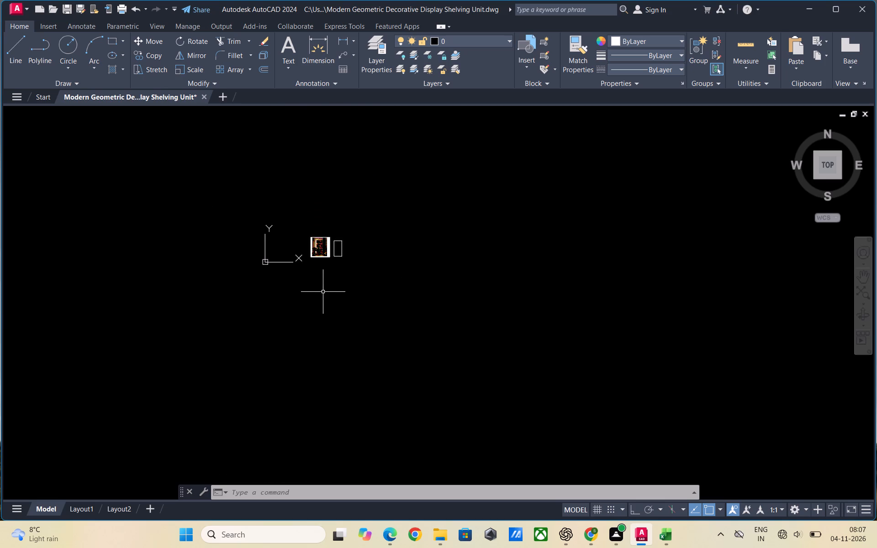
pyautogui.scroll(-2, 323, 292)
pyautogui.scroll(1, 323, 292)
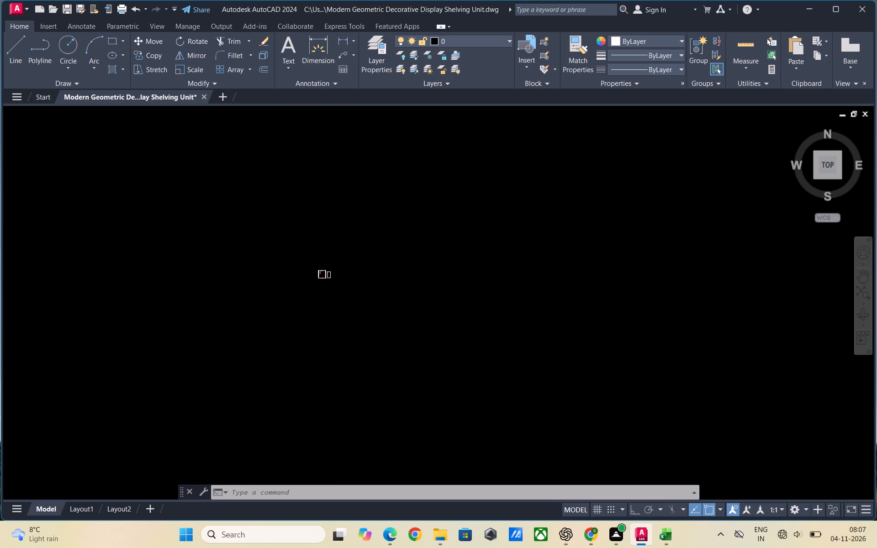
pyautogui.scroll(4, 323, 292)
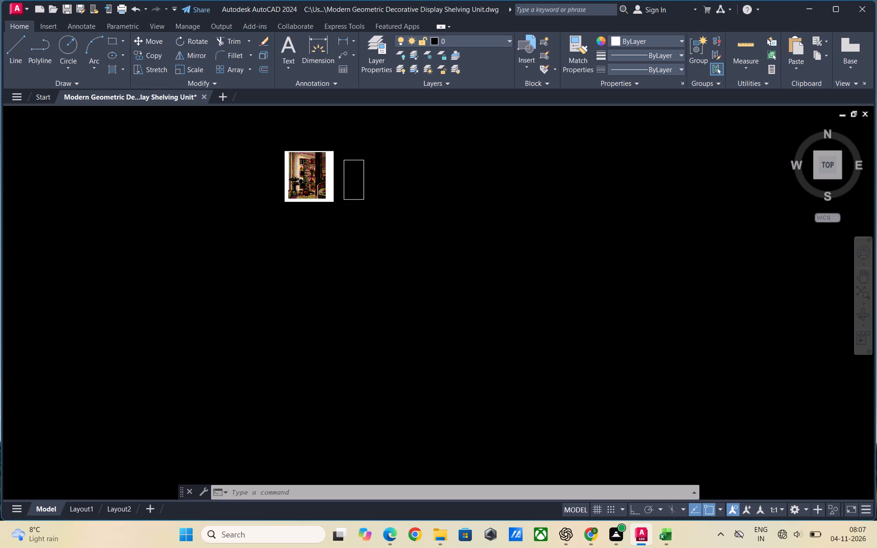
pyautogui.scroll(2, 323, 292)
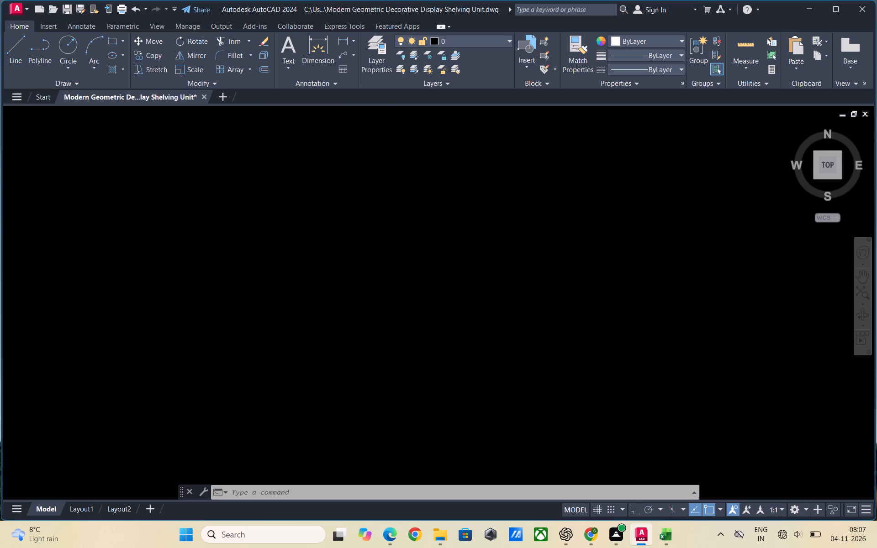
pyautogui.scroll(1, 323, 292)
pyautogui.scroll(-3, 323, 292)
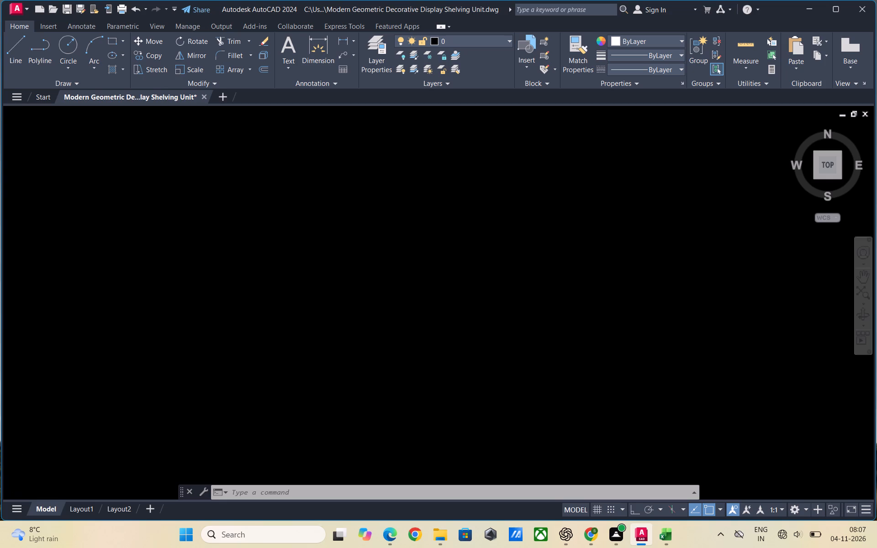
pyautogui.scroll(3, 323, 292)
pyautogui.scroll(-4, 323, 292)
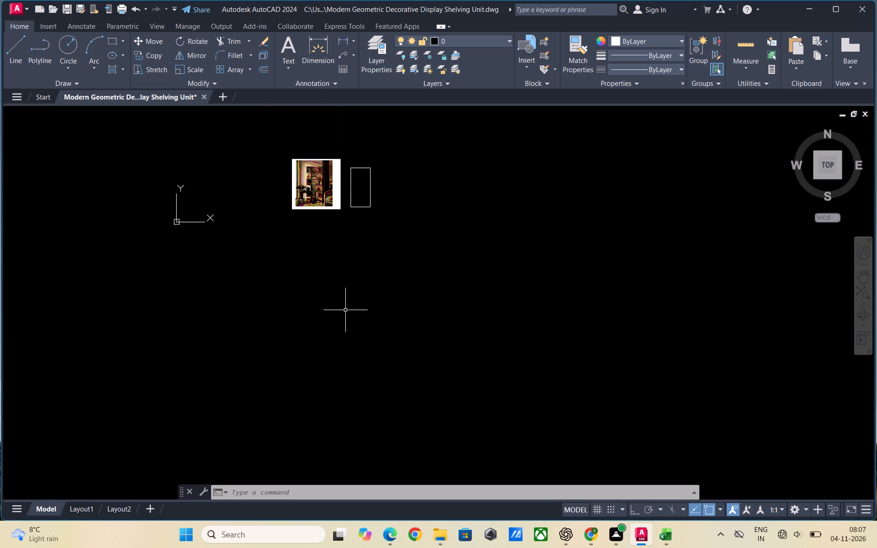
# Compare the bookshelf in the reference image with the empty rectangular outline drawn beside it.
pyautogui.scroll(3, 345, 171)
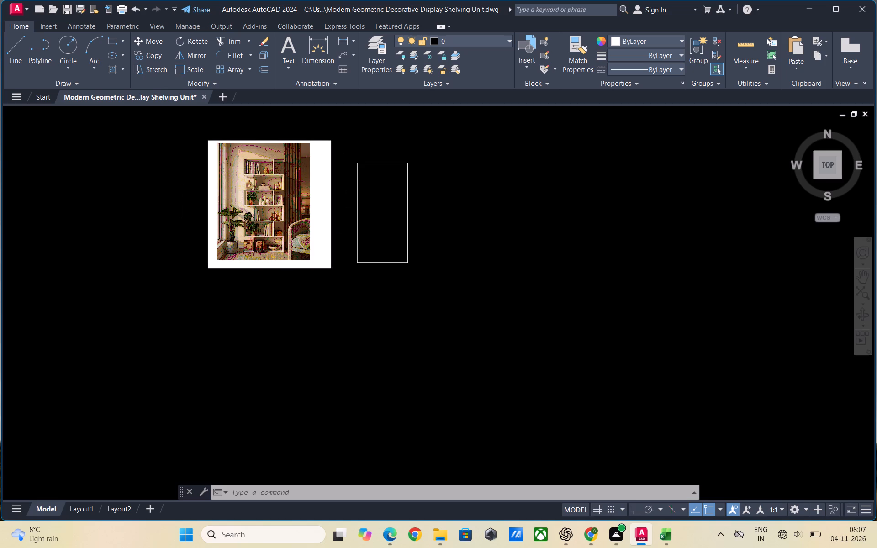
pyautogui.scroll(-1, 345, 171)
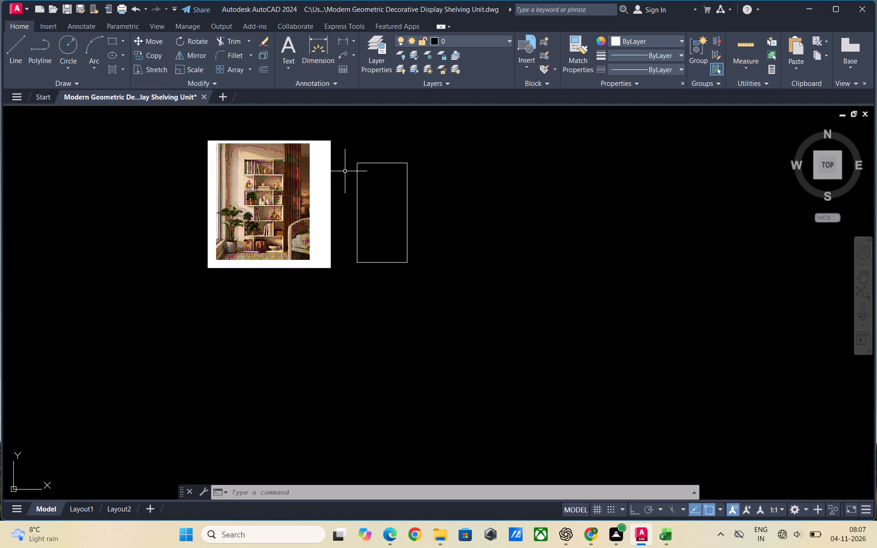
pyautogui.scroll(2, 345, 171)
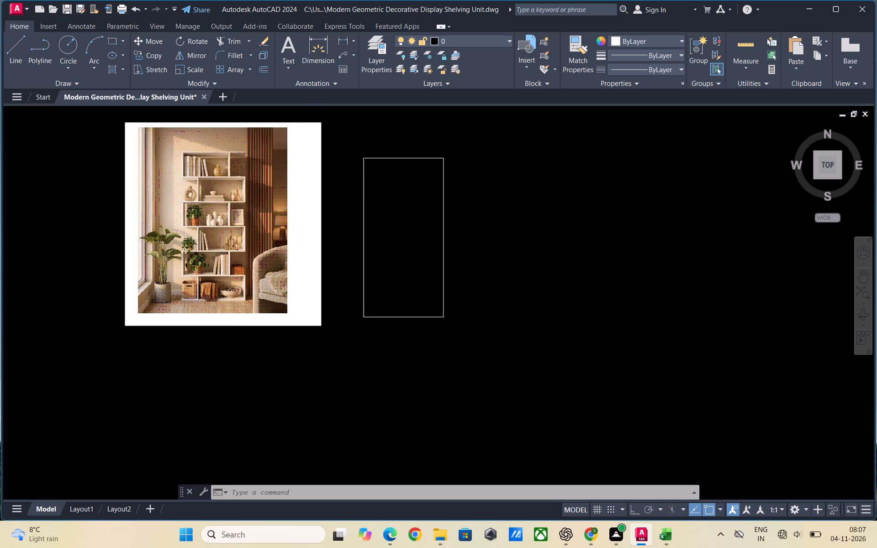
pyautogui.scroll(-1, 345, 171)
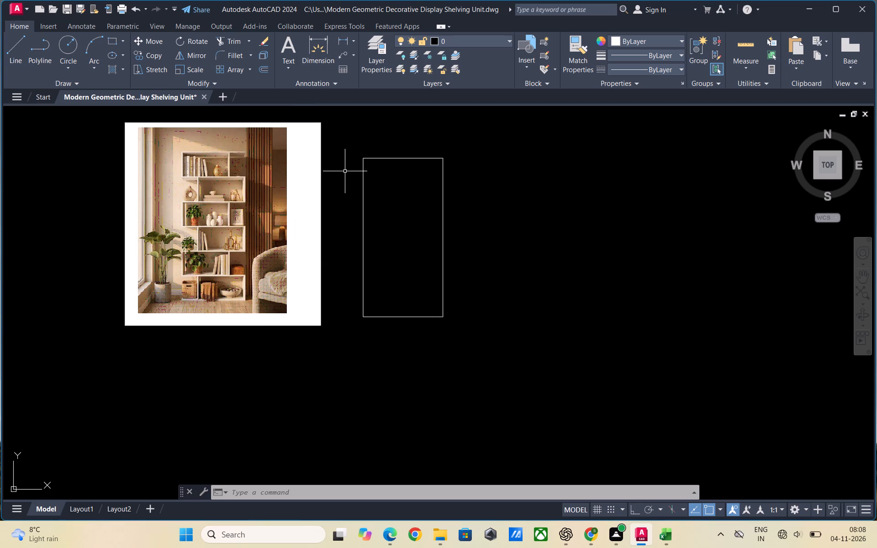
pyautogui.scroll(1, 345, 171)
pyautogui.scroll(1, 329, 264)
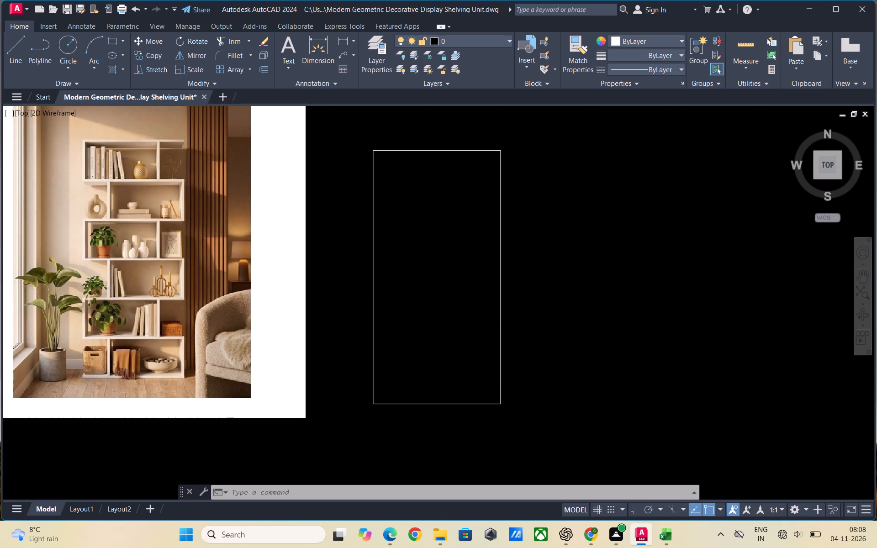
pyautogui.scroll(1, 329, 264)
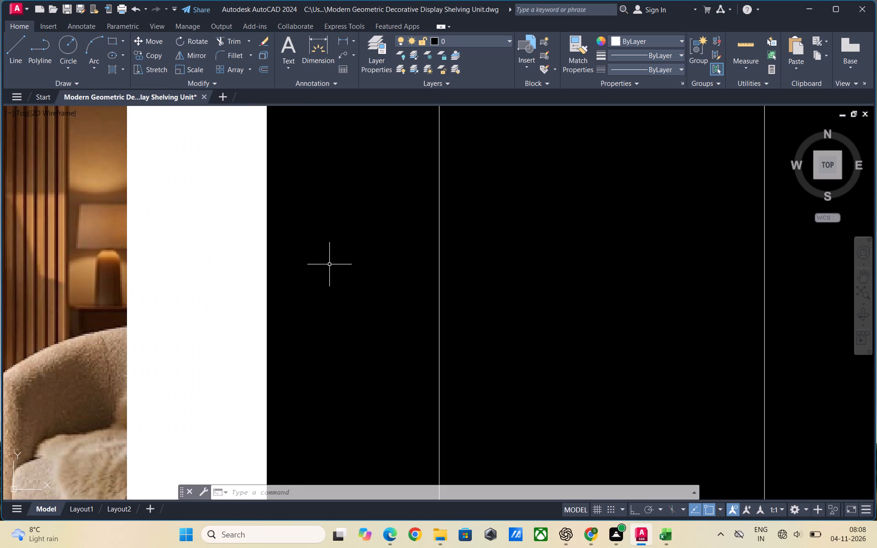
pyautogui.scroll(-1, 329, 264)
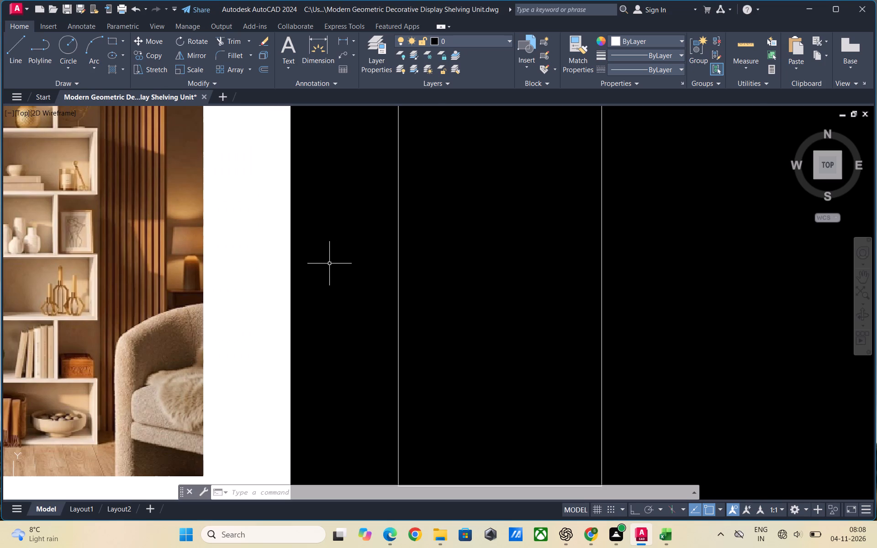
pyautogui.scroll(-2, 330, 263)
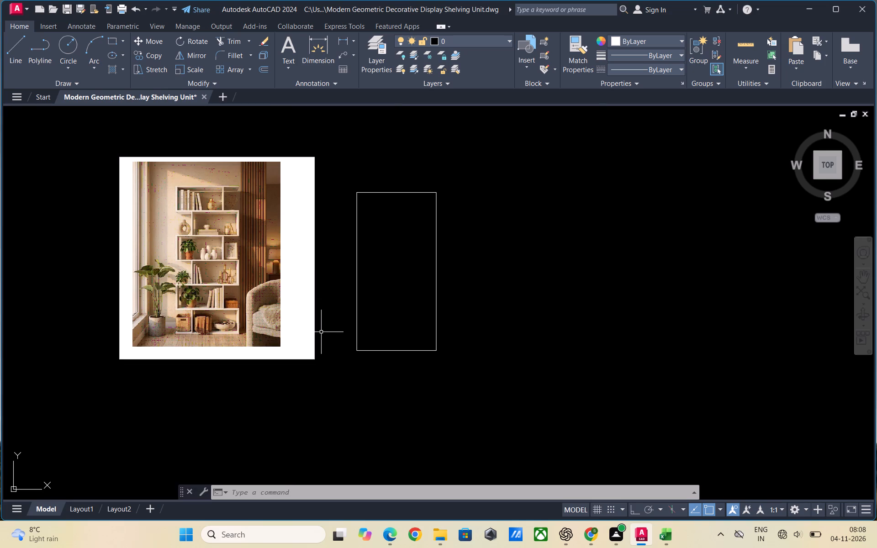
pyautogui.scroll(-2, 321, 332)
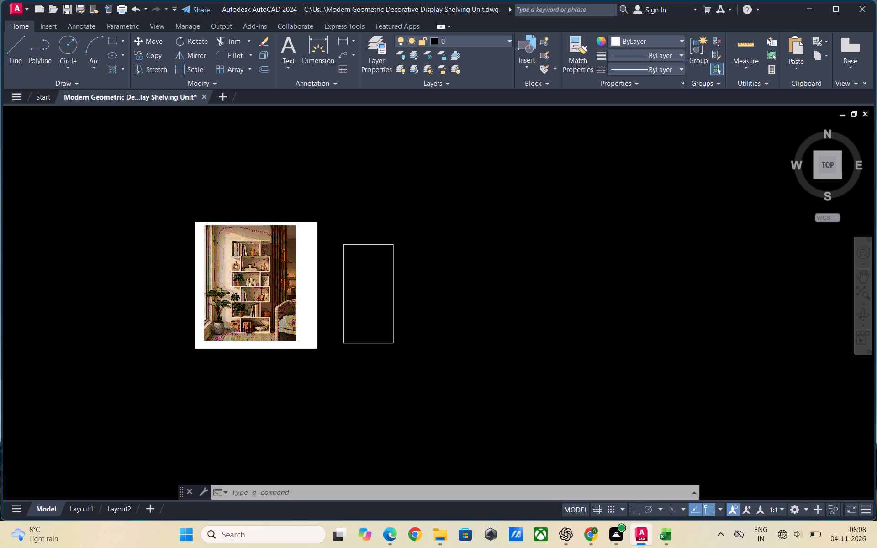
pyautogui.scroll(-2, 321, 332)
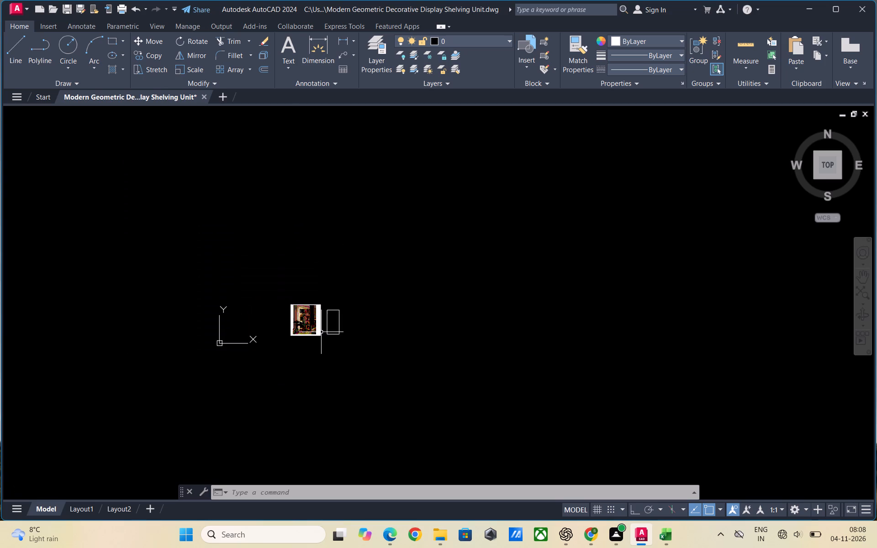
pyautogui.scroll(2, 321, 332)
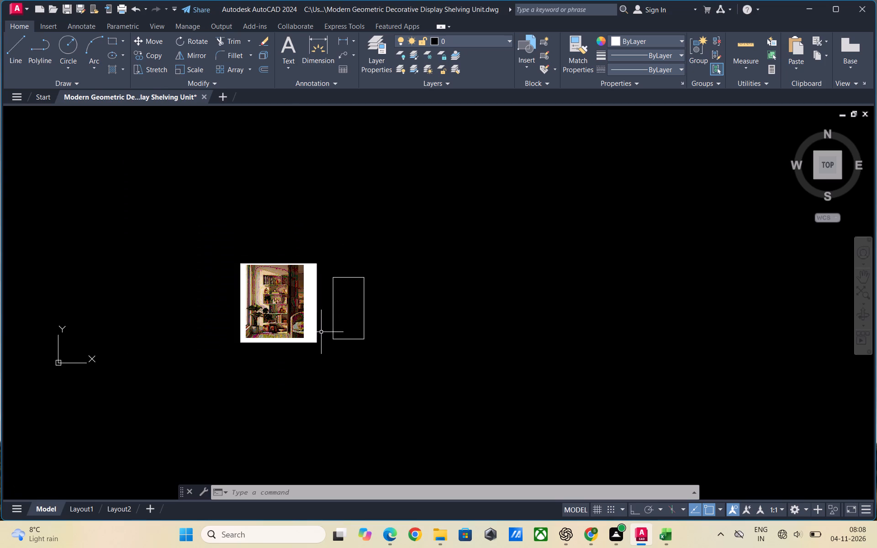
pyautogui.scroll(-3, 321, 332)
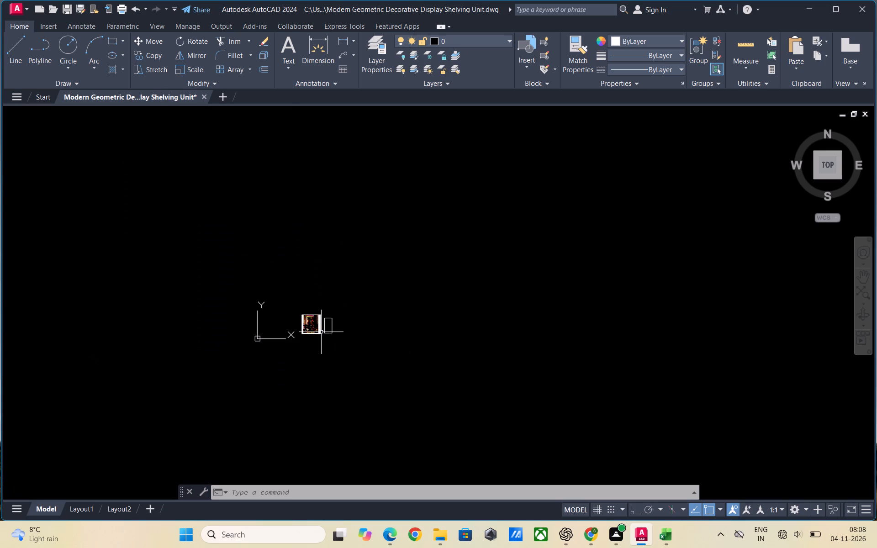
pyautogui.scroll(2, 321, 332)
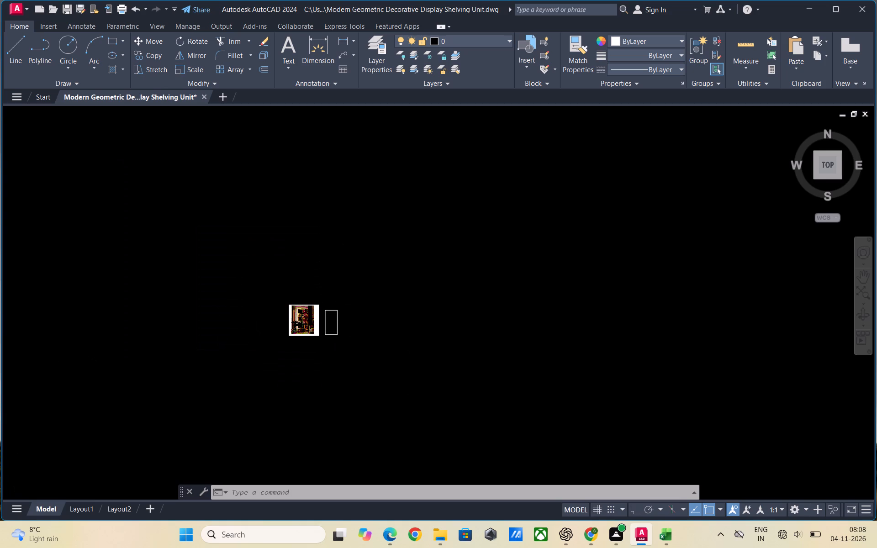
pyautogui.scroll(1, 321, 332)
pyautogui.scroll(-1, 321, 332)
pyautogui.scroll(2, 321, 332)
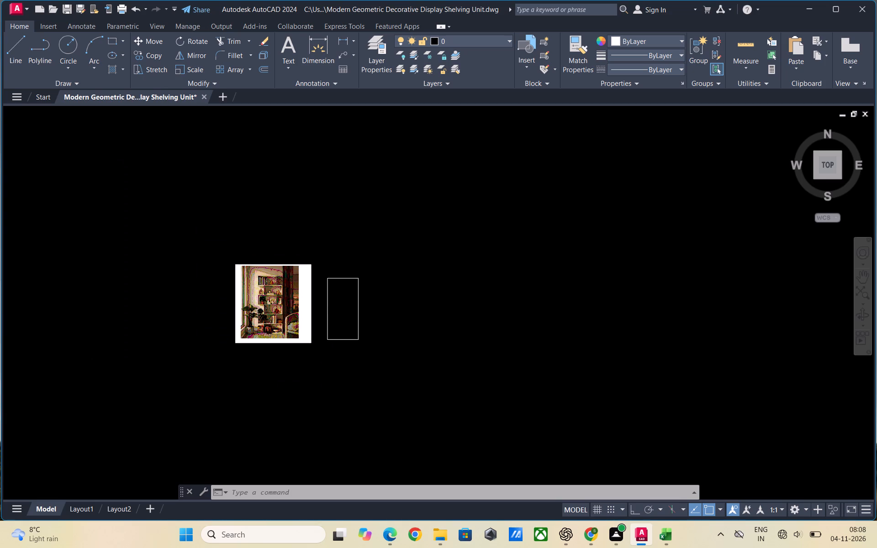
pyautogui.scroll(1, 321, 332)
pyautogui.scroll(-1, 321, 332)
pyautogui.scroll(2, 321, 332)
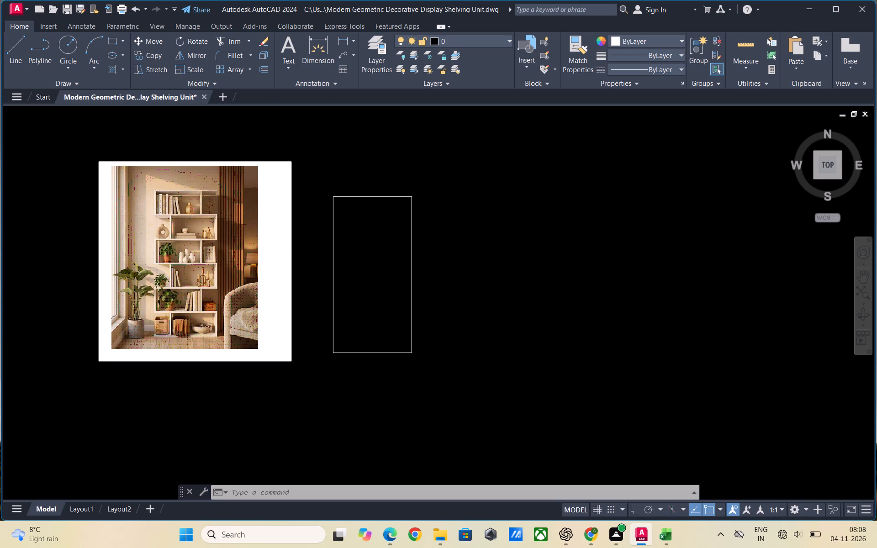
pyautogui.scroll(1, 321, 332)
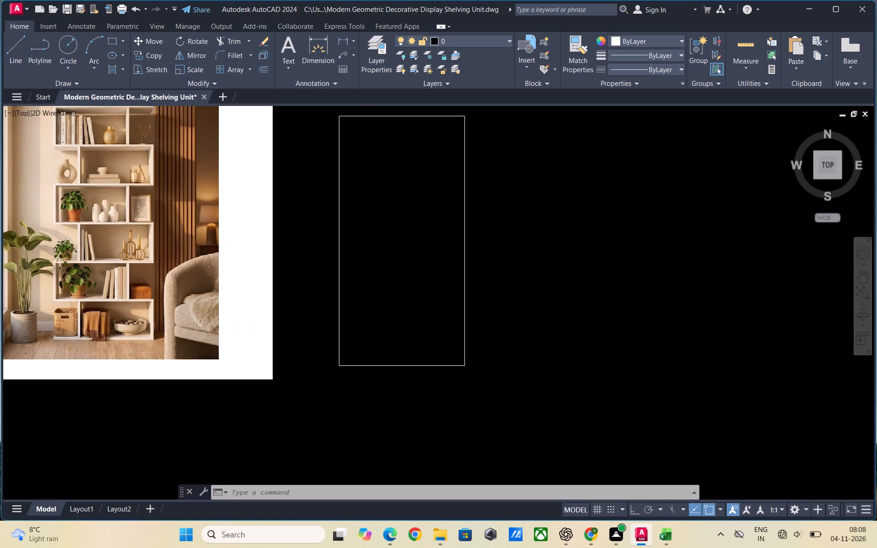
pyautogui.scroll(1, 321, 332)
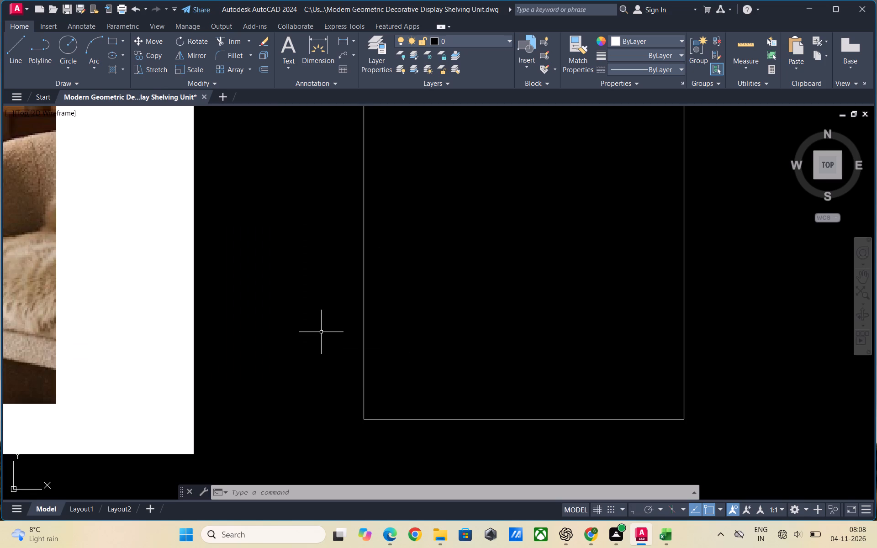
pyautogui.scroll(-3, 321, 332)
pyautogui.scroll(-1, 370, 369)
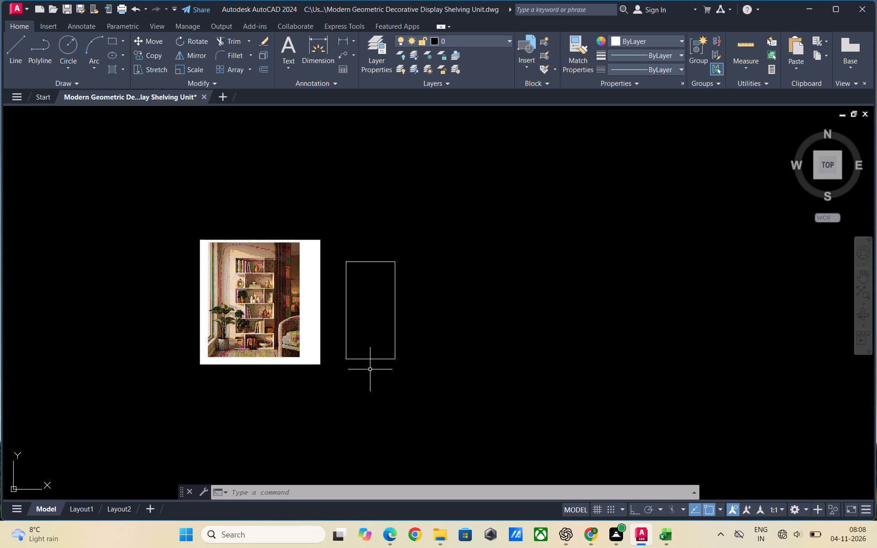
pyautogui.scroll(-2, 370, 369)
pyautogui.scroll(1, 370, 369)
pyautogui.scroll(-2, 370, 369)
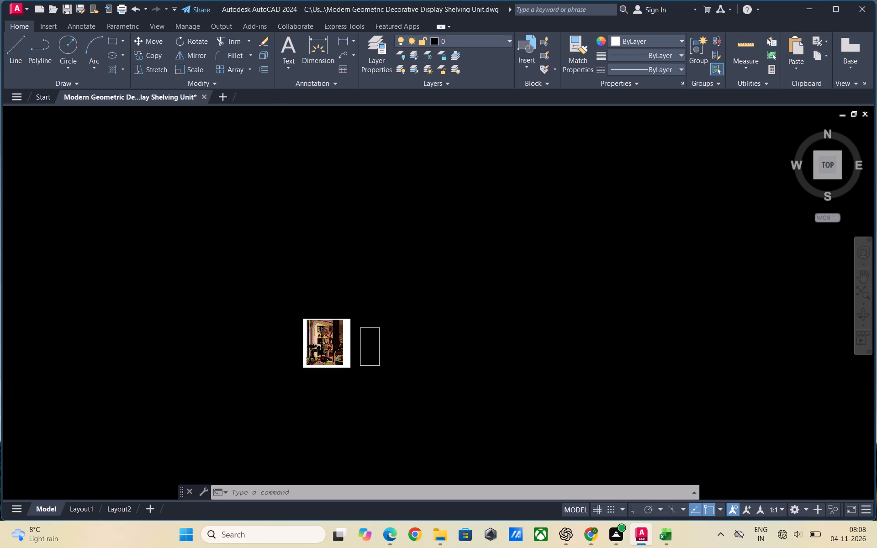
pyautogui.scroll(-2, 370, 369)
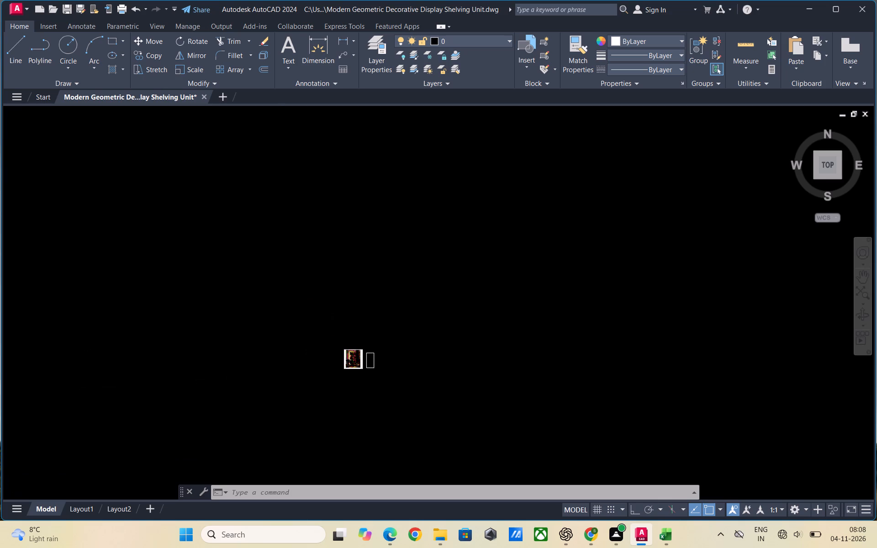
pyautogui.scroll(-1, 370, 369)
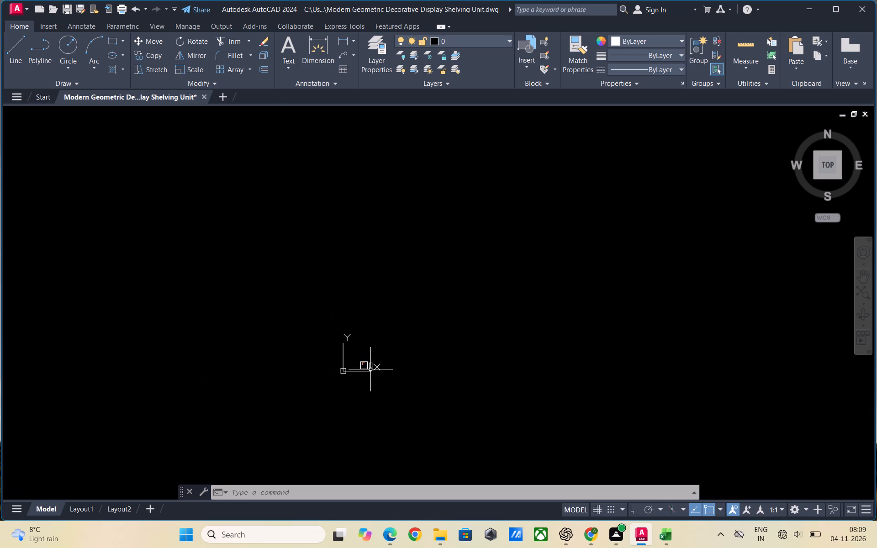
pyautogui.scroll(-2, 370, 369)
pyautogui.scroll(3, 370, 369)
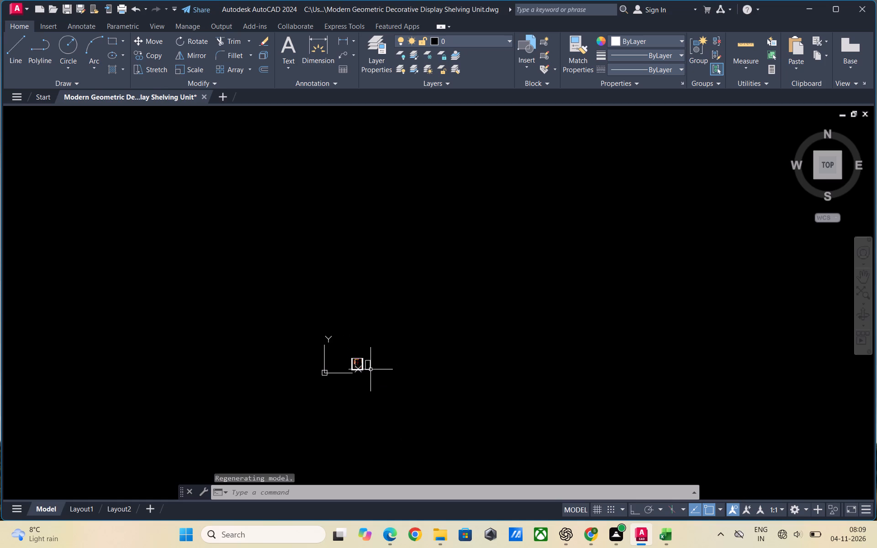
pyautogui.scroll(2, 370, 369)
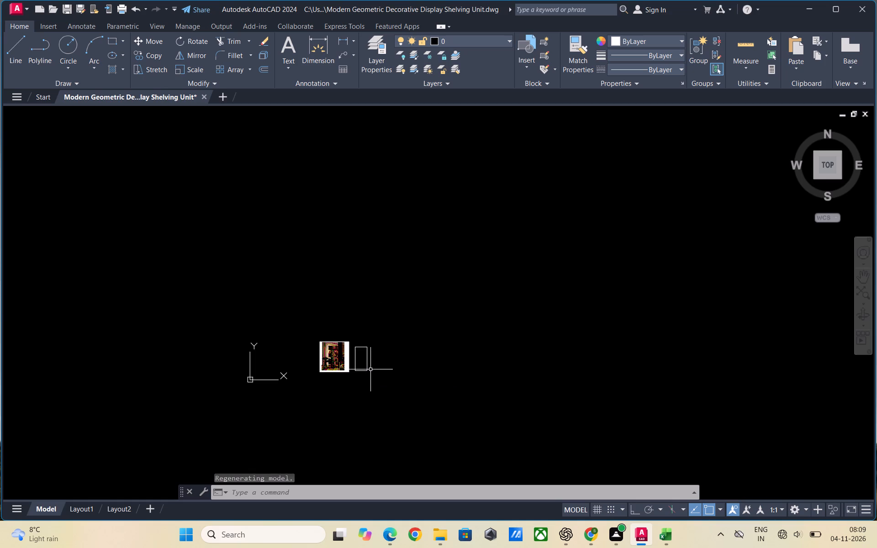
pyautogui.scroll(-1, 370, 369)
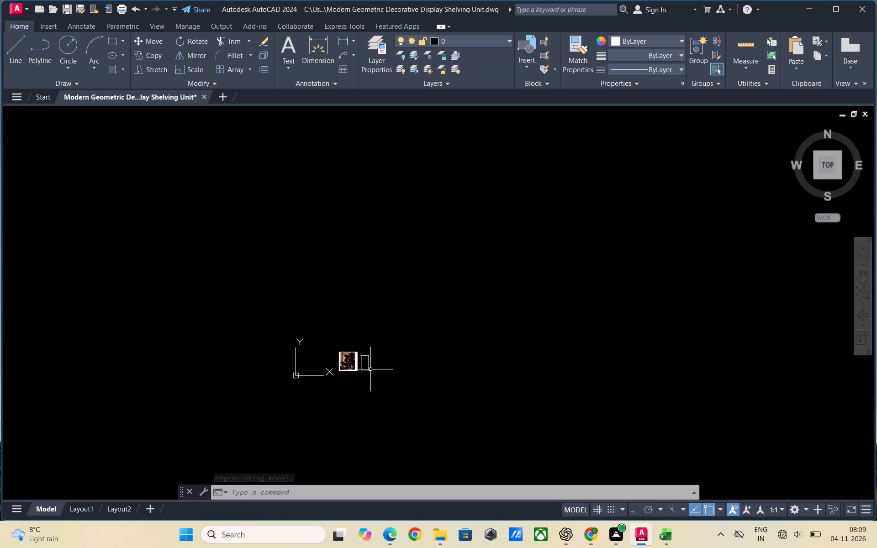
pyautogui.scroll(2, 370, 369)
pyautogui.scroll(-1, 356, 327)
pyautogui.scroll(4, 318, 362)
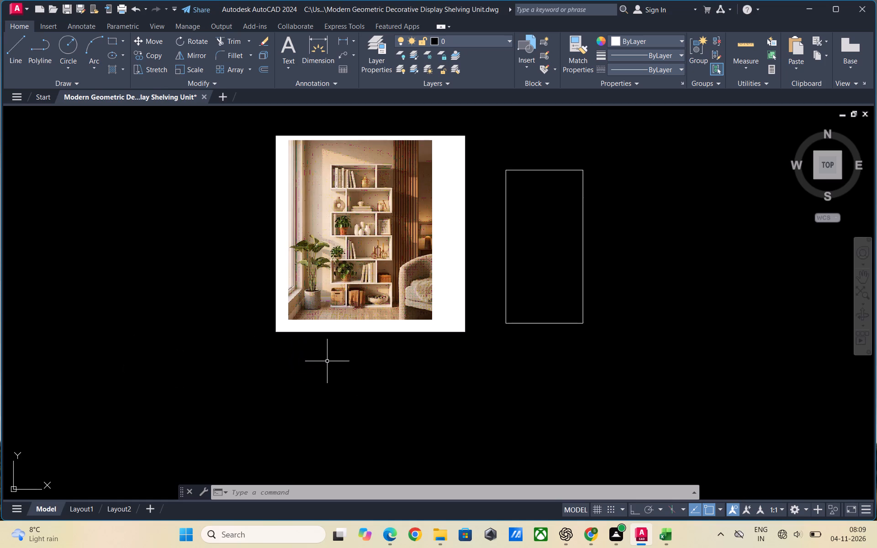
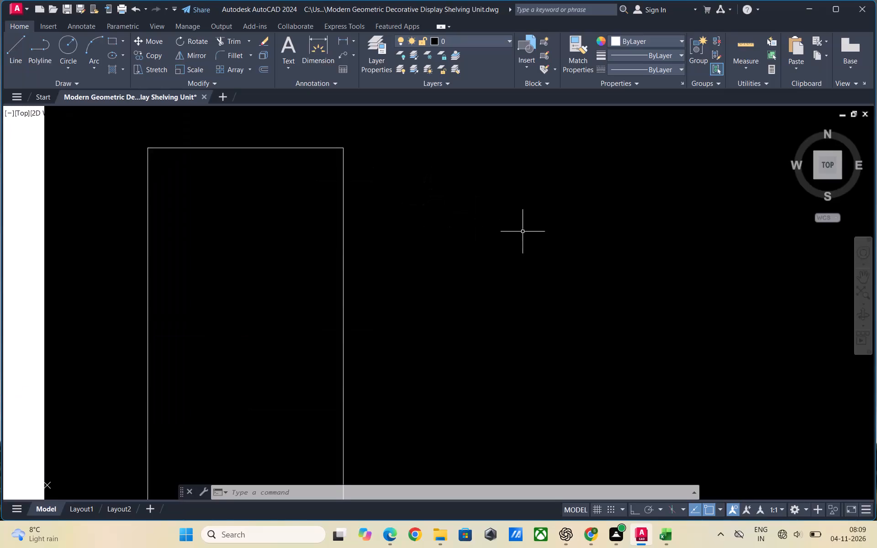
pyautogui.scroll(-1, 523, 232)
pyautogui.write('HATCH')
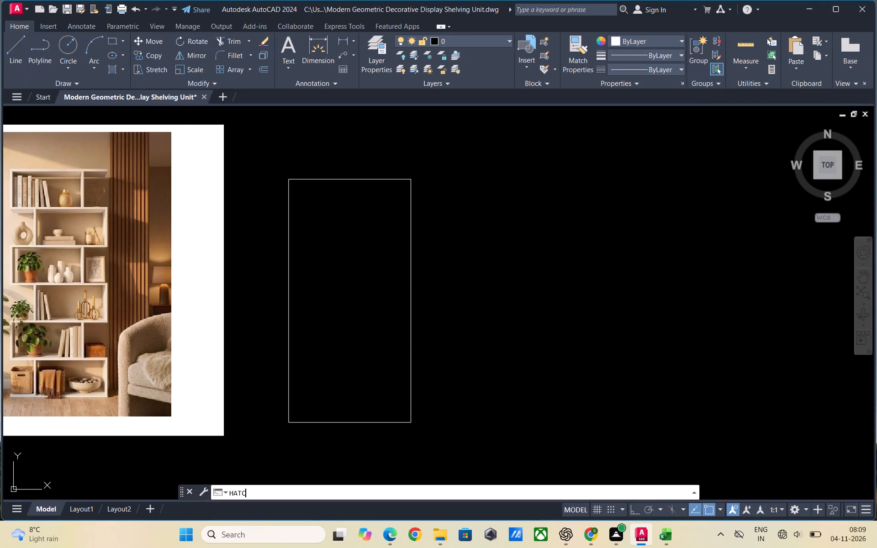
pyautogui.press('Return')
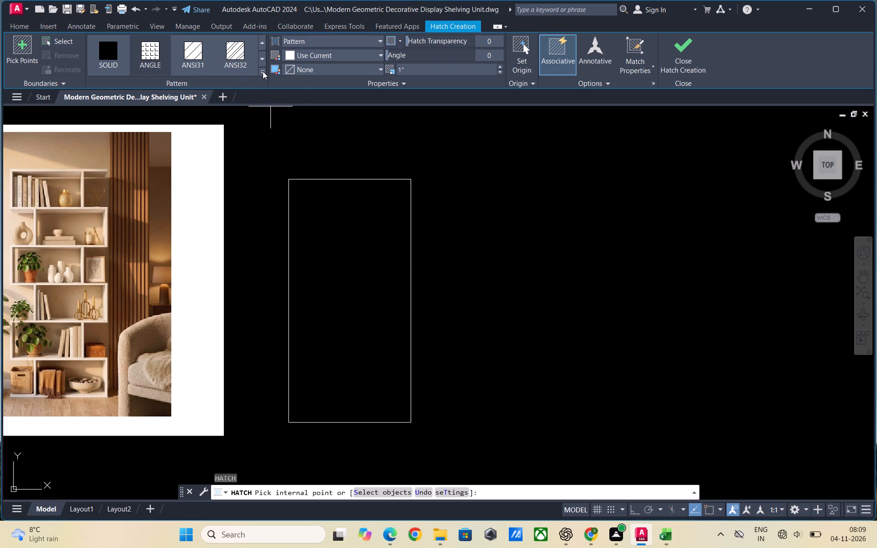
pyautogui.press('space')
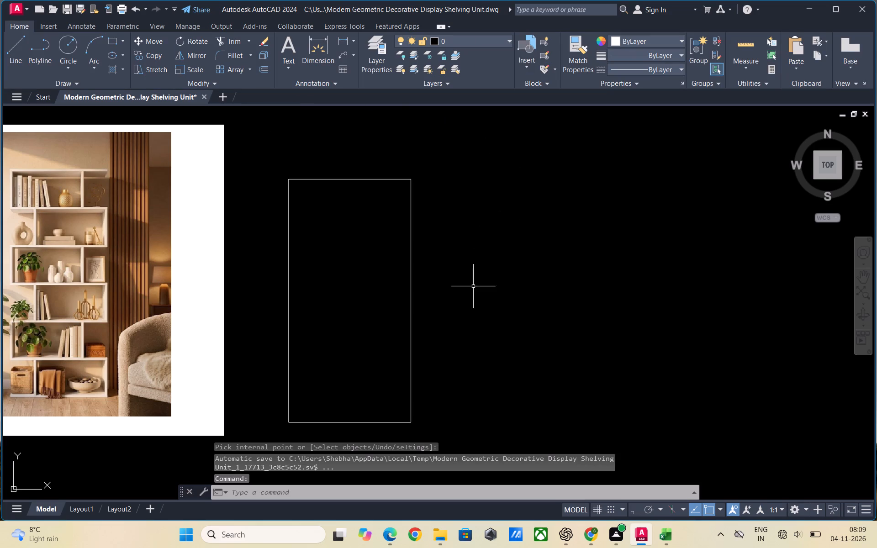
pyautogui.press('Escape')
# Draw a tall narrow rectangle from the shelf outline's upper-right corner, extending below the outline's bottom edge.
pyautogui.press('r')
pyautogui.press('e')
pyautogui.press('c')
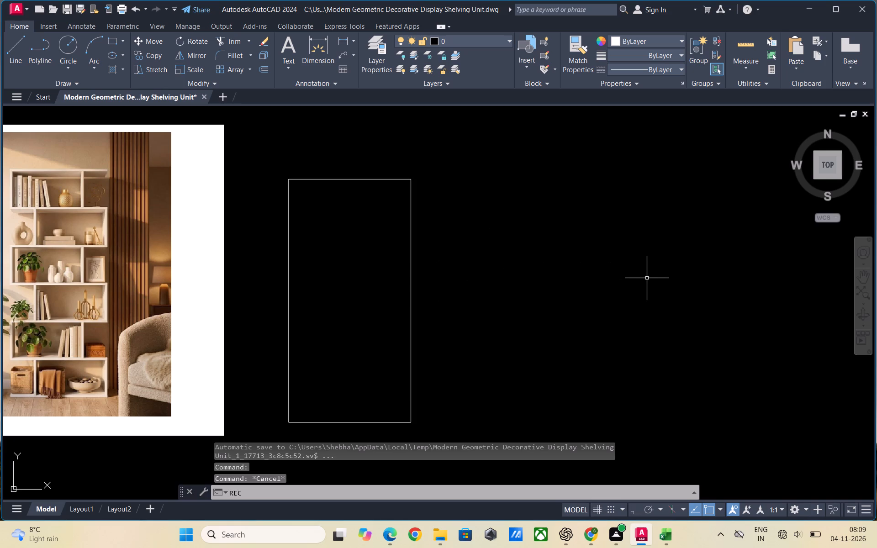
pyautogui.press('Return')
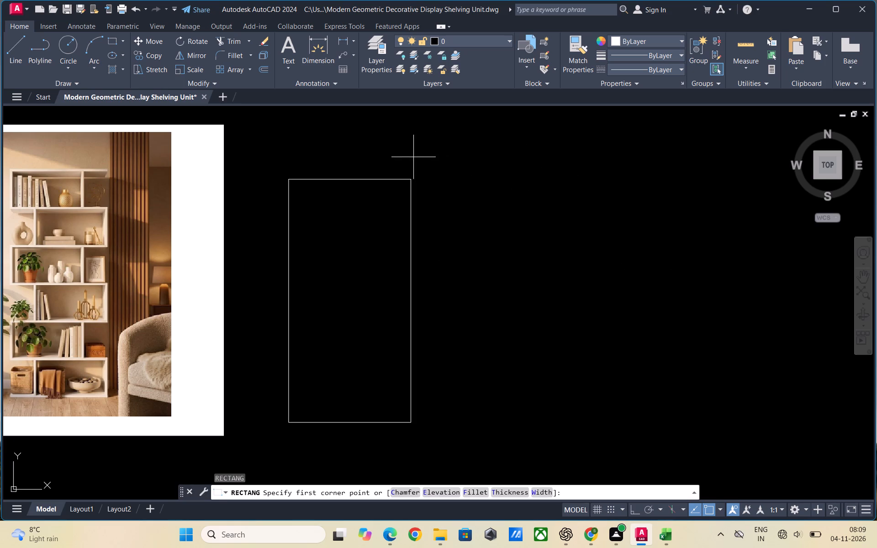
pyautogui.click(413, 177)
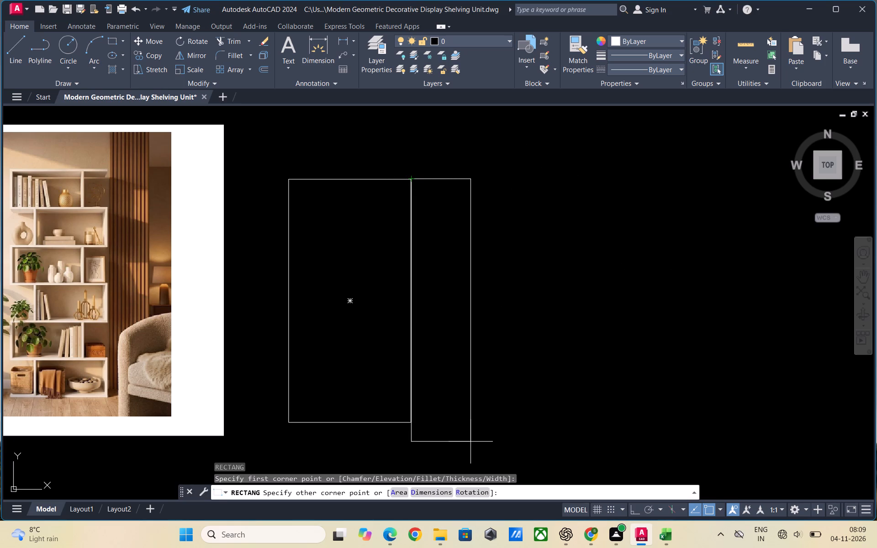
pyautogui.scroll(-2, 470, 421)
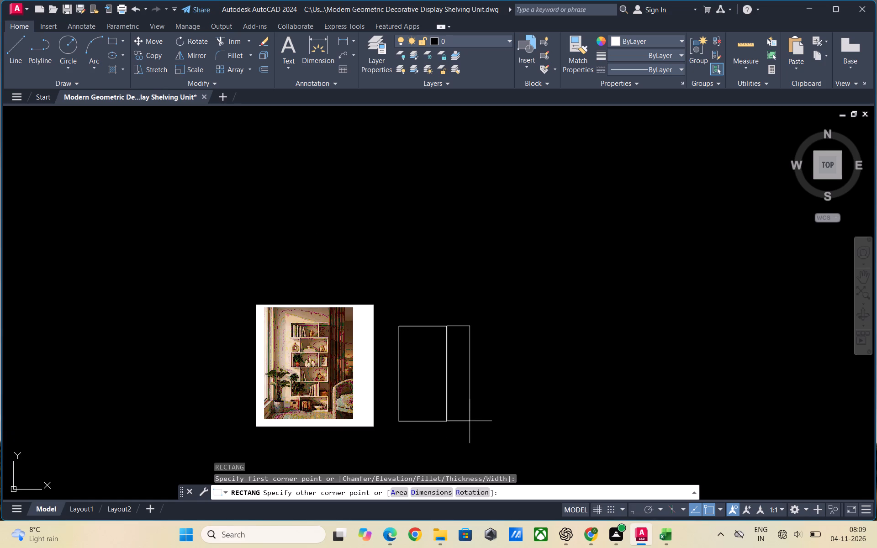
pyautogui.scroll(2, 469, 441)
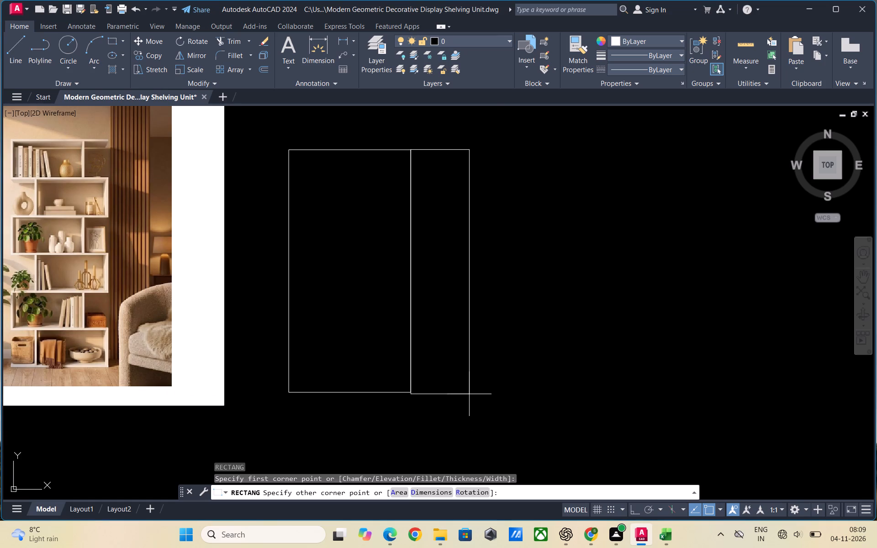
pyautogui.scroll(1, 469, 394)
pyautogui.scroll(-2, 501, 397)
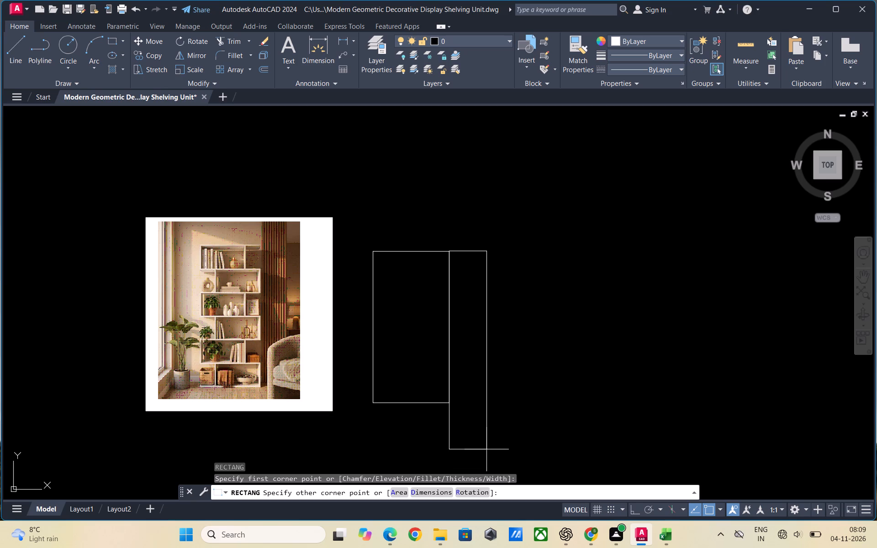
pyautogui.click(485, 455)
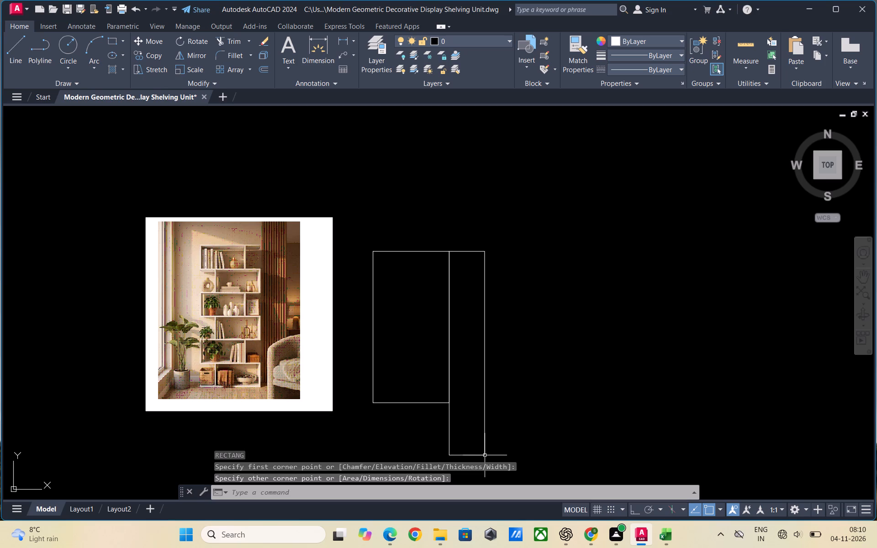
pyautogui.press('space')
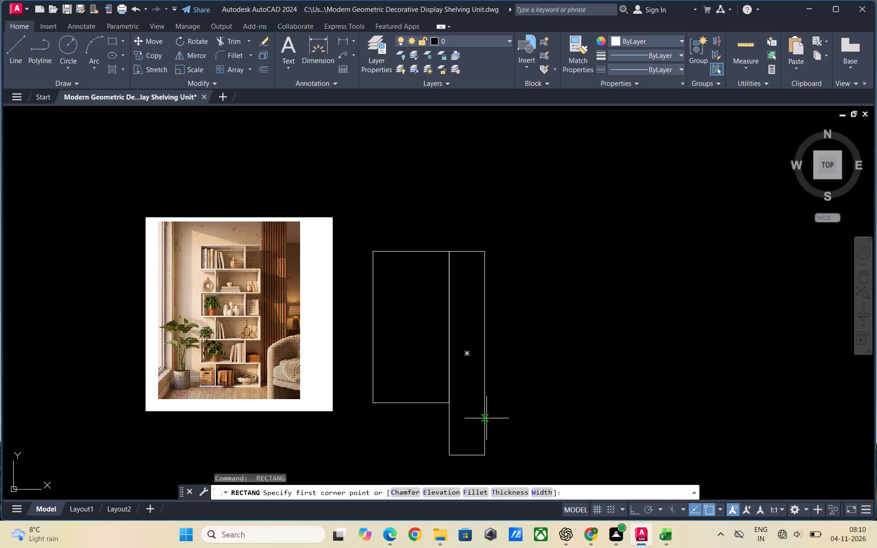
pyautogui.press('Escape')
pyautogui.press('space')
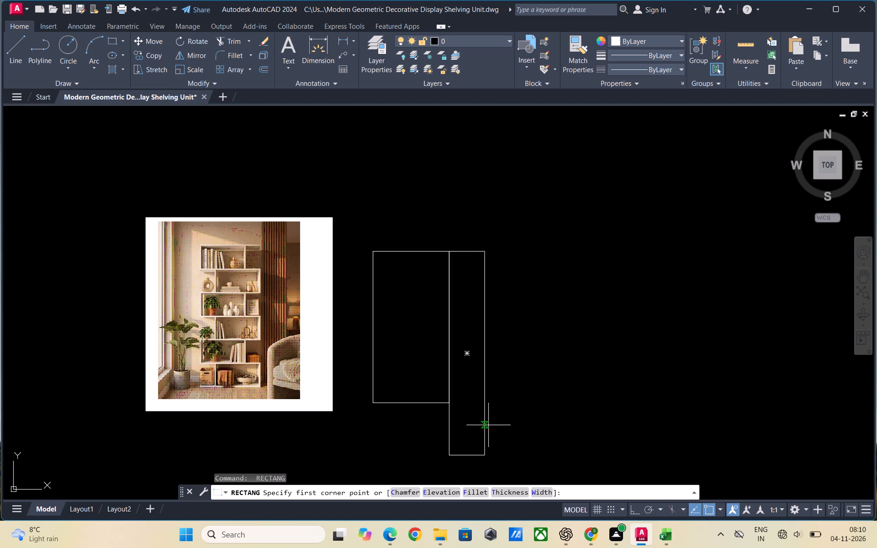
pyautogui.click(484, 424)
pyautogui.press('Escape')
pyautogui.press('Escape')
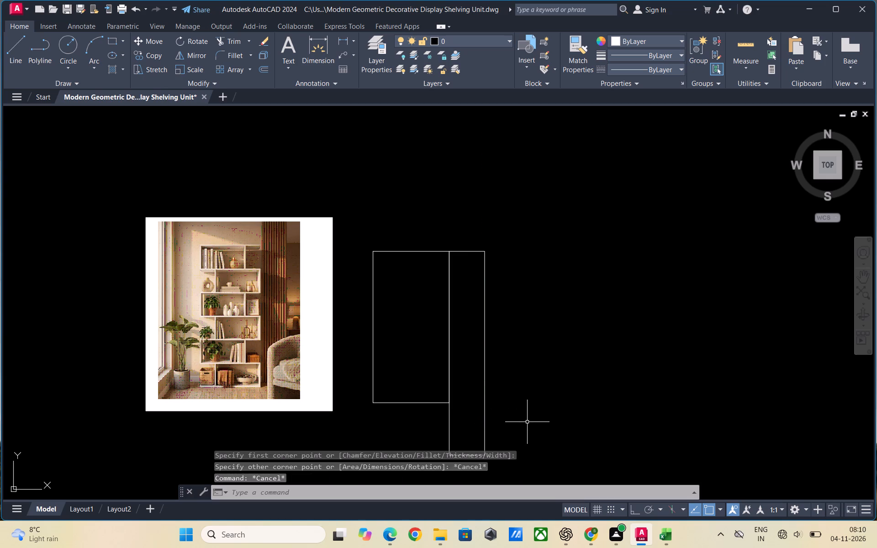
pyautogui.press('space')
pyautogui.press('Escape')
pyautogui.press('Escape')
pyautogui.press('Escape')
# Move the tall narrow rectangle so its lower-left corner sits on the shelf outline's lower-right corner.
pyautogui.click(485, 429)
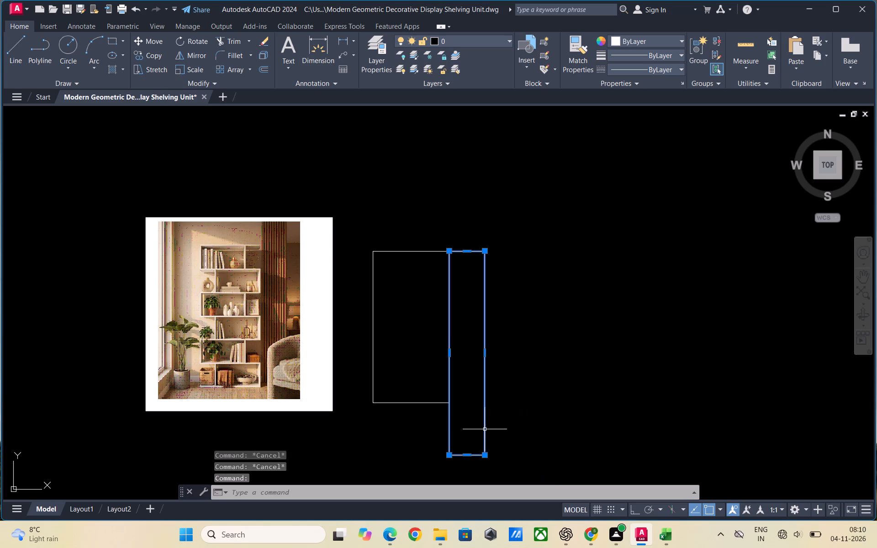
pyautogui.rightClick(504, 406)
pyautogui.click(517, 211)
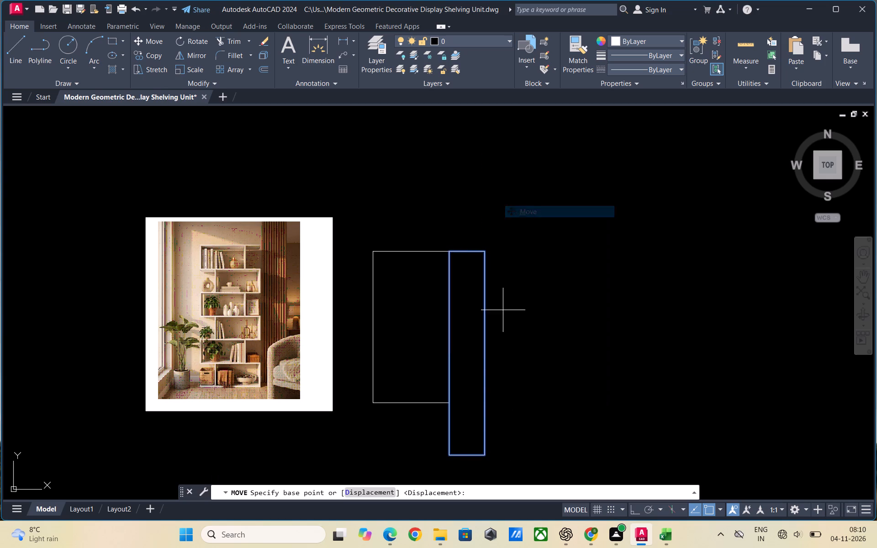
pyautogui.scroll(2, 470, 466)
pyautogui.click(415, 439)
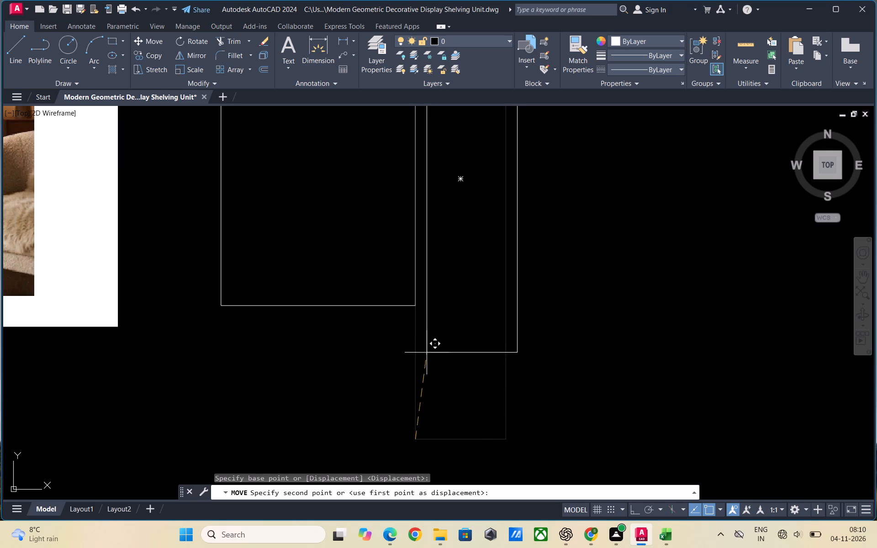
pyautogui.click(413, 306)
pyautogui.scroll(-4, 426, 414)
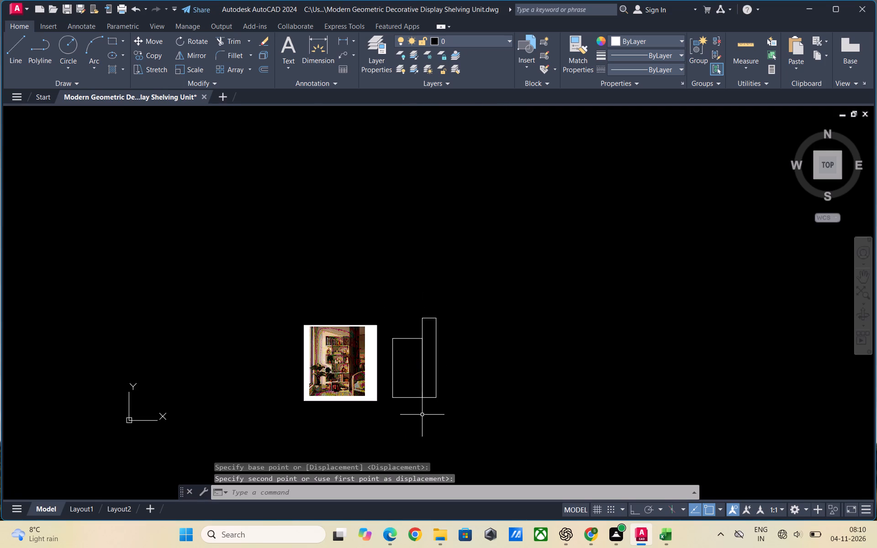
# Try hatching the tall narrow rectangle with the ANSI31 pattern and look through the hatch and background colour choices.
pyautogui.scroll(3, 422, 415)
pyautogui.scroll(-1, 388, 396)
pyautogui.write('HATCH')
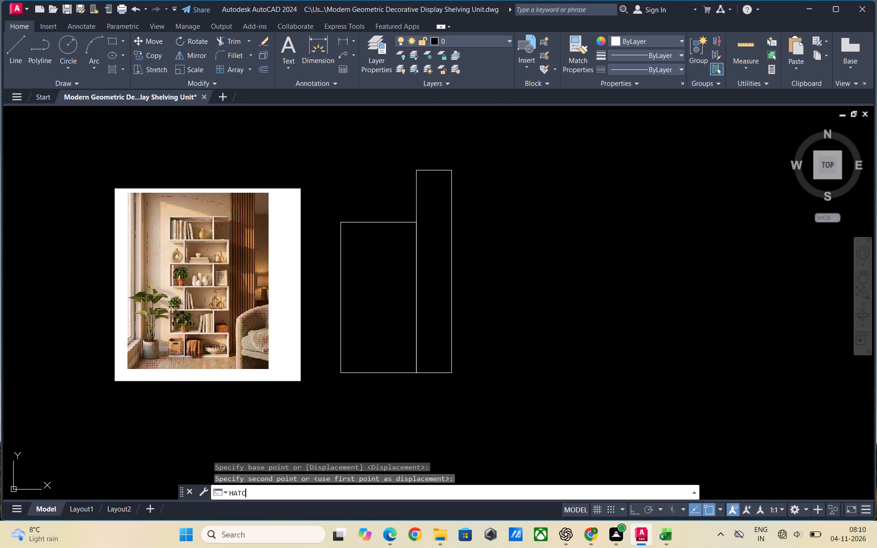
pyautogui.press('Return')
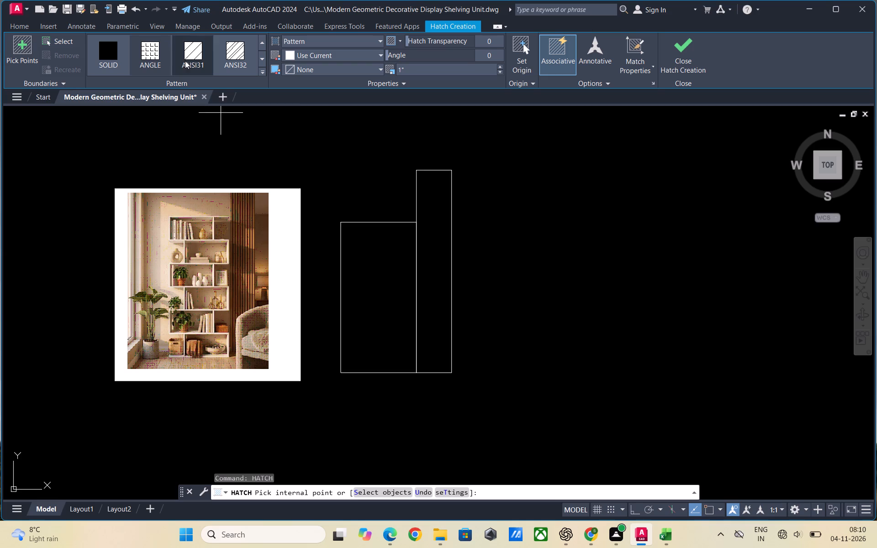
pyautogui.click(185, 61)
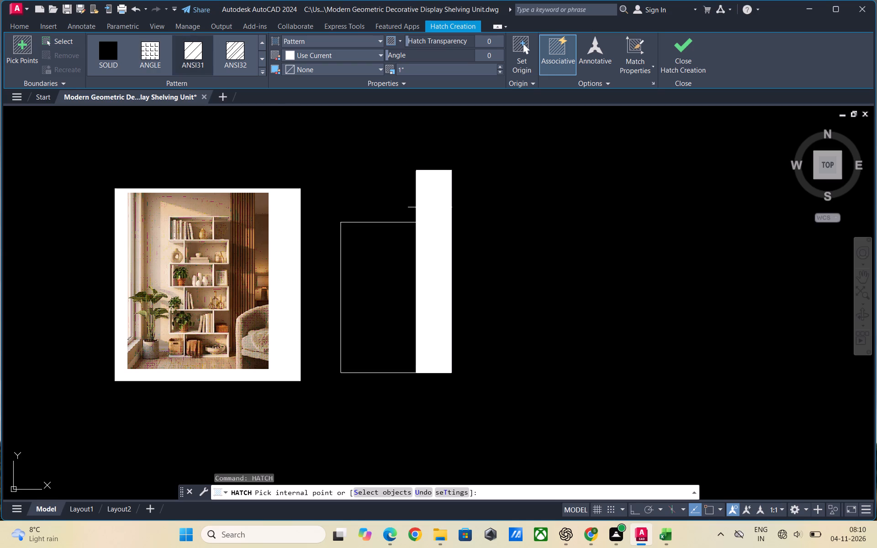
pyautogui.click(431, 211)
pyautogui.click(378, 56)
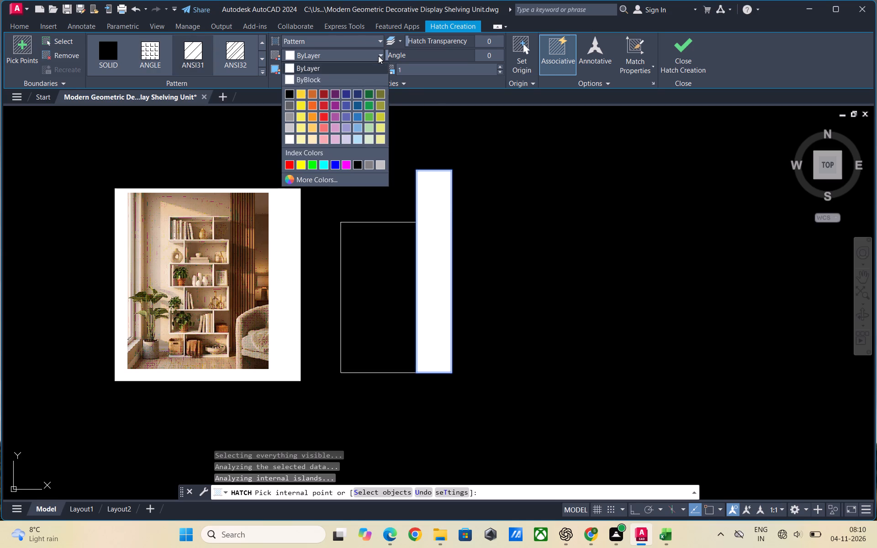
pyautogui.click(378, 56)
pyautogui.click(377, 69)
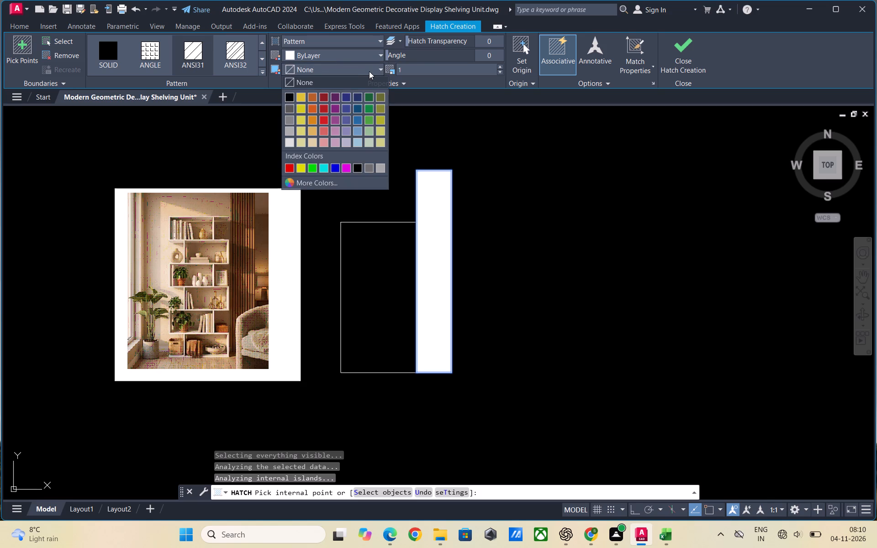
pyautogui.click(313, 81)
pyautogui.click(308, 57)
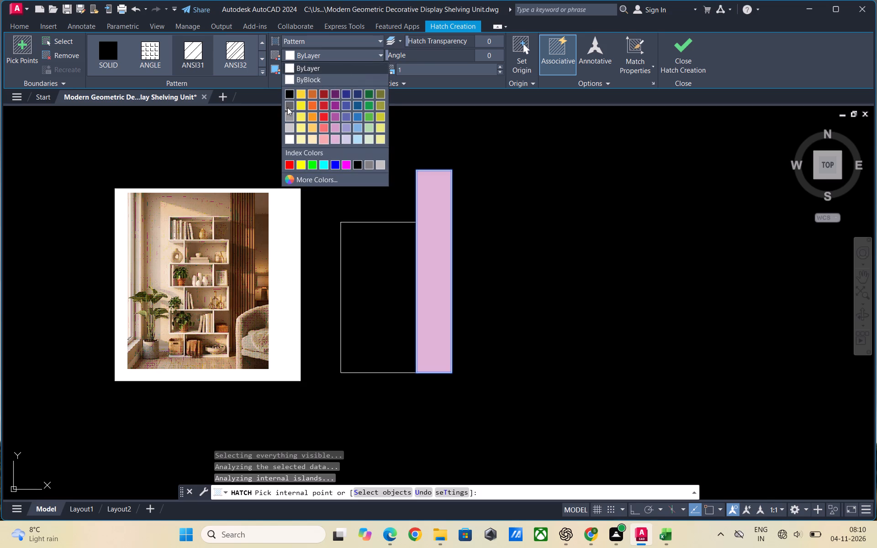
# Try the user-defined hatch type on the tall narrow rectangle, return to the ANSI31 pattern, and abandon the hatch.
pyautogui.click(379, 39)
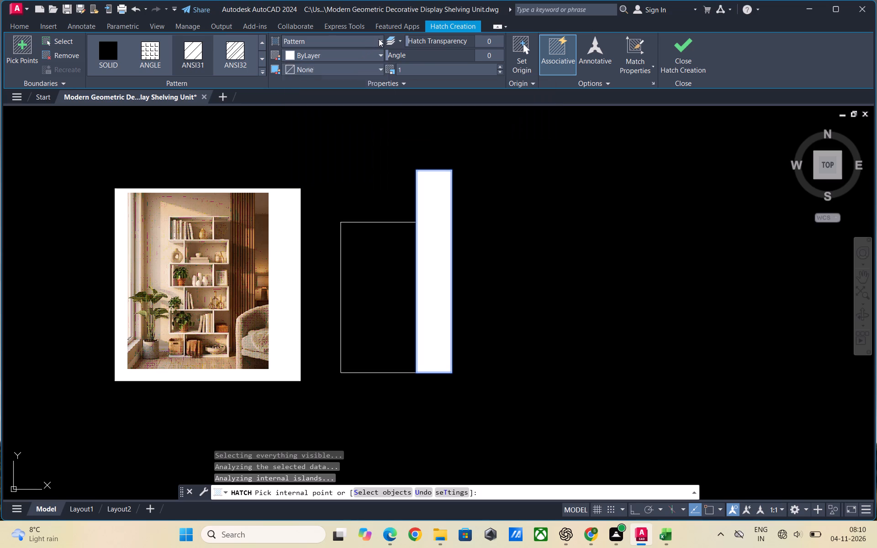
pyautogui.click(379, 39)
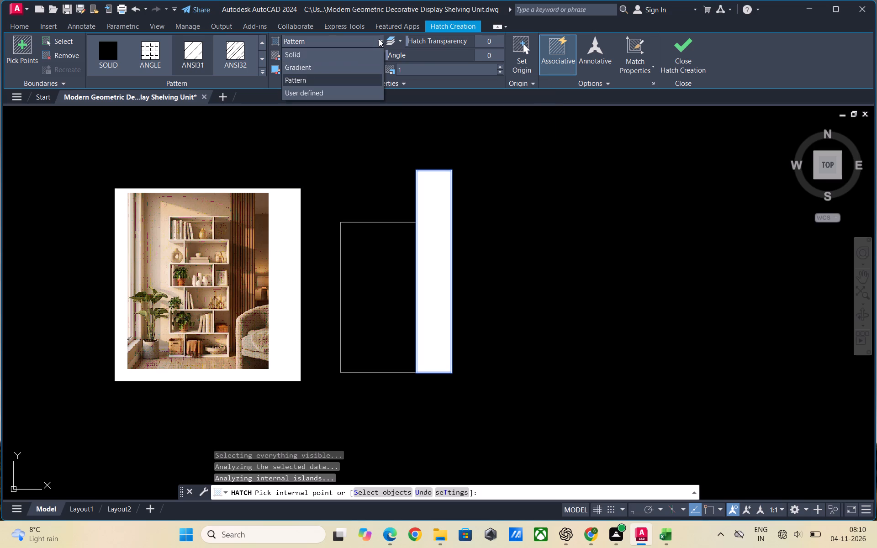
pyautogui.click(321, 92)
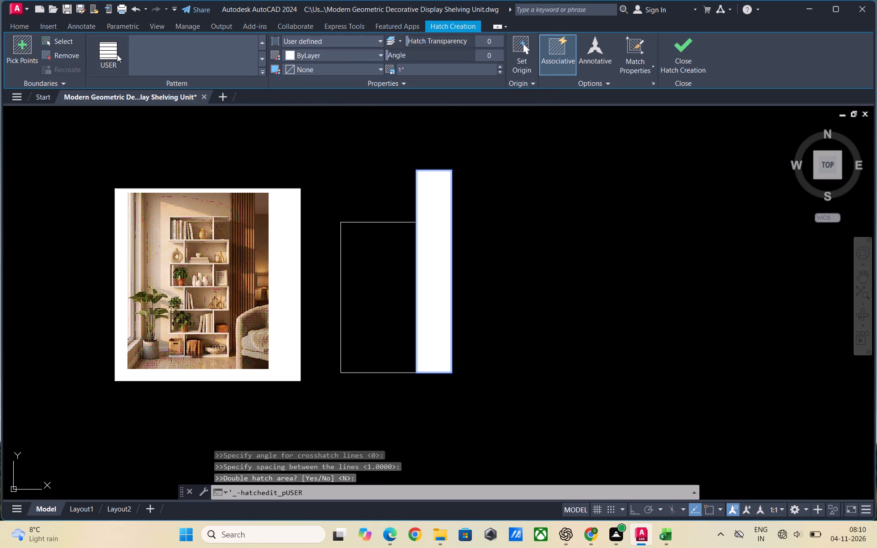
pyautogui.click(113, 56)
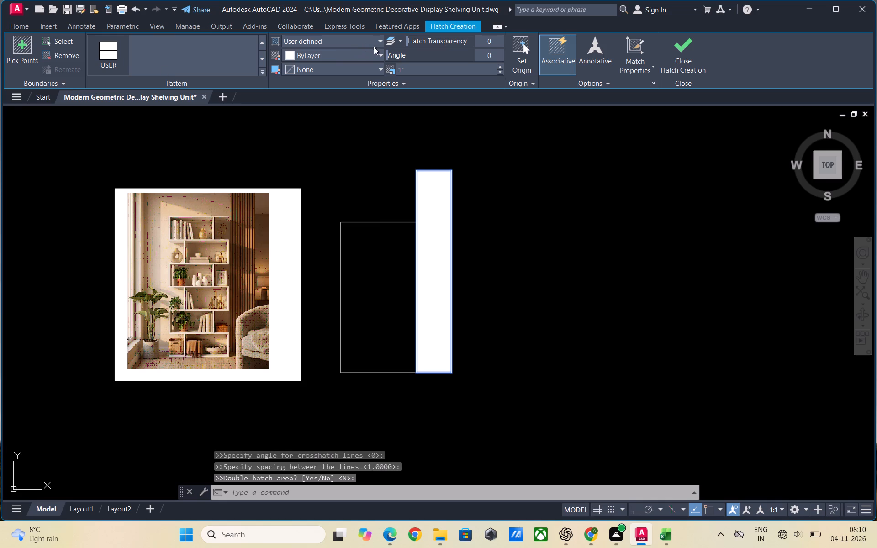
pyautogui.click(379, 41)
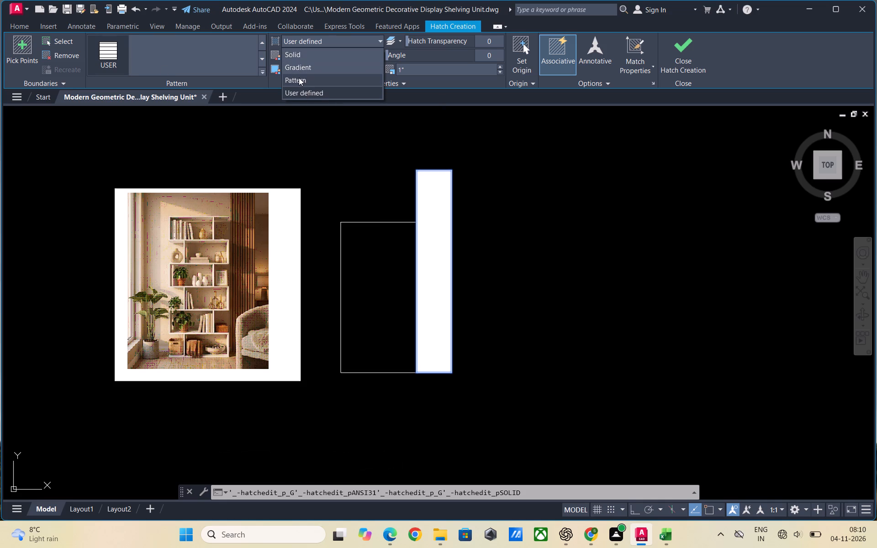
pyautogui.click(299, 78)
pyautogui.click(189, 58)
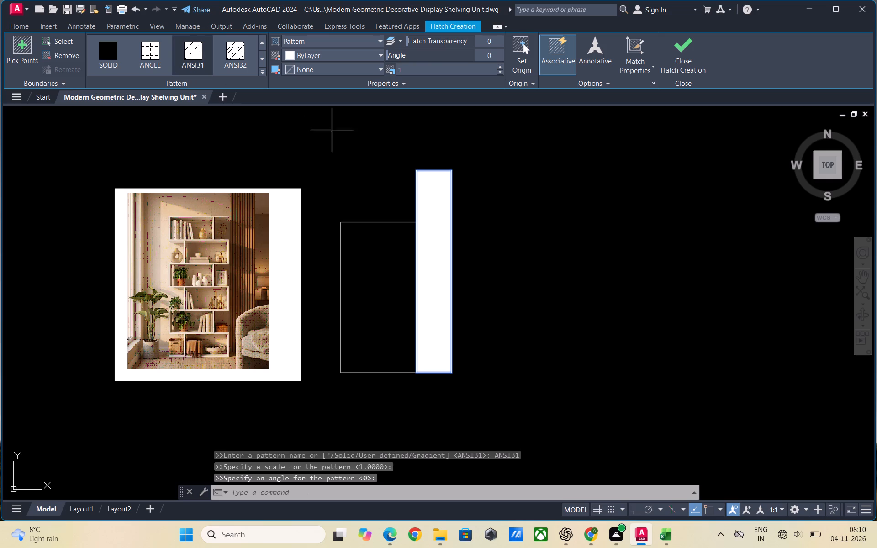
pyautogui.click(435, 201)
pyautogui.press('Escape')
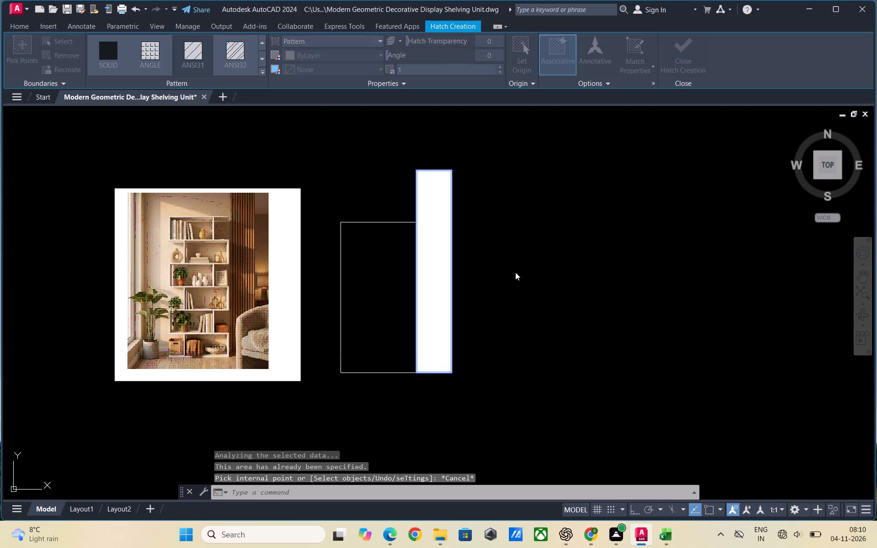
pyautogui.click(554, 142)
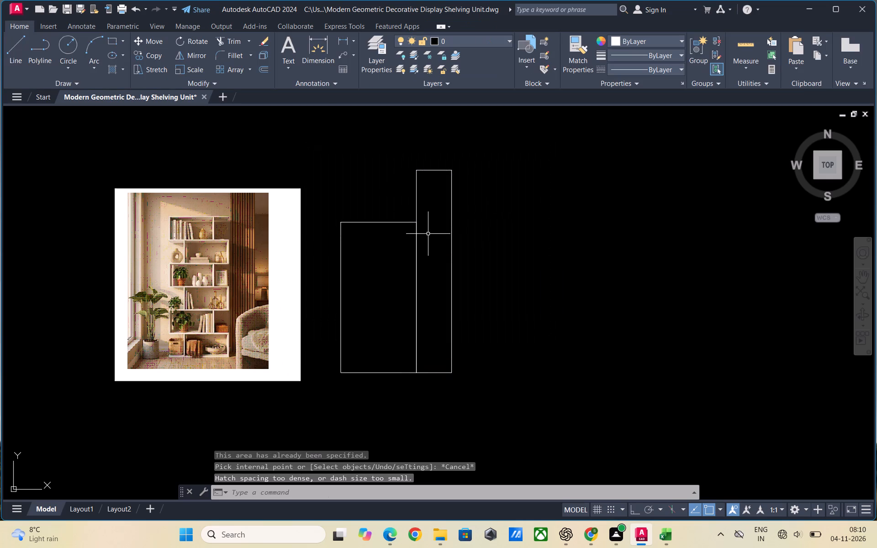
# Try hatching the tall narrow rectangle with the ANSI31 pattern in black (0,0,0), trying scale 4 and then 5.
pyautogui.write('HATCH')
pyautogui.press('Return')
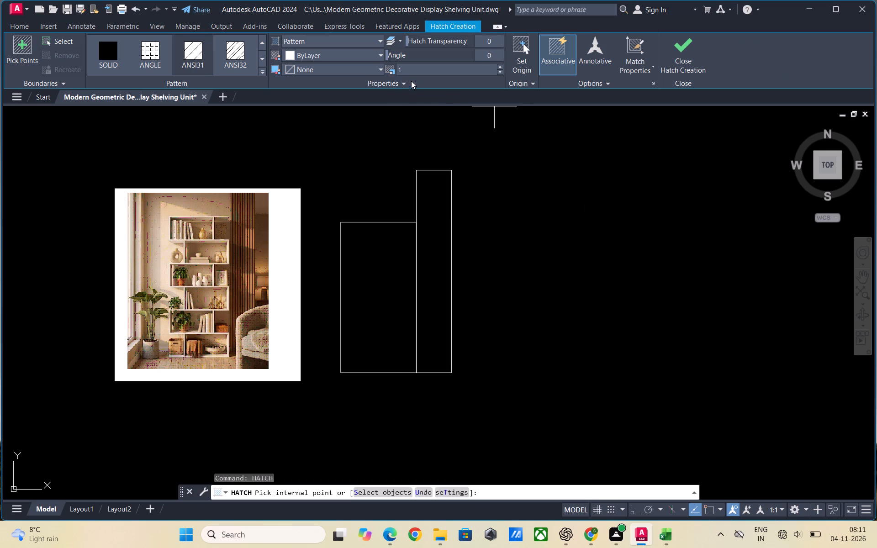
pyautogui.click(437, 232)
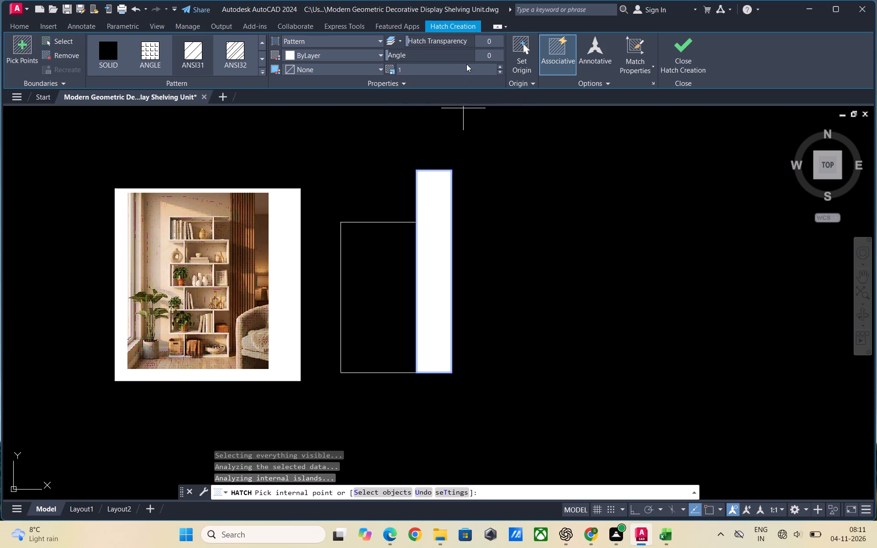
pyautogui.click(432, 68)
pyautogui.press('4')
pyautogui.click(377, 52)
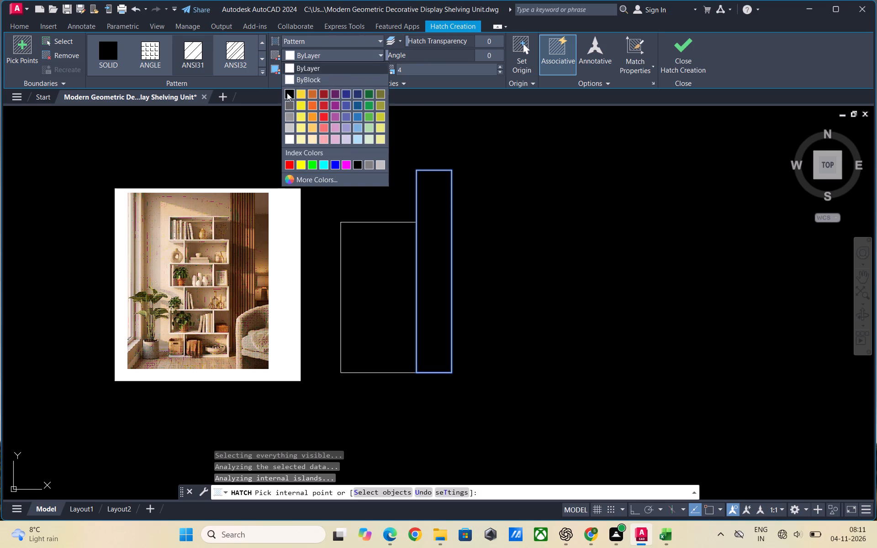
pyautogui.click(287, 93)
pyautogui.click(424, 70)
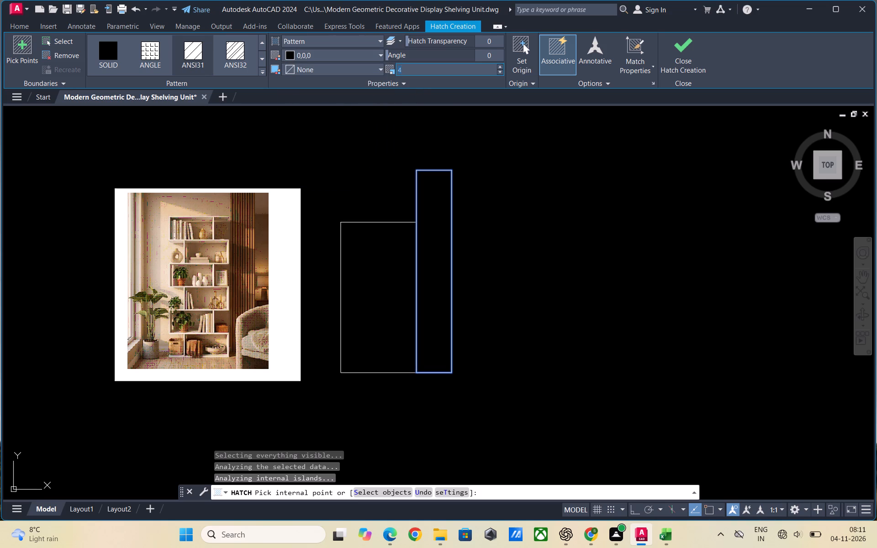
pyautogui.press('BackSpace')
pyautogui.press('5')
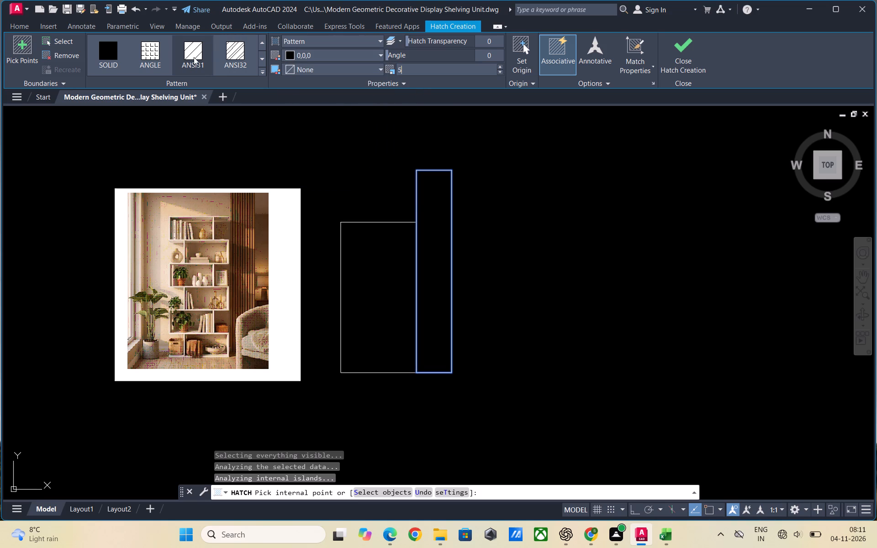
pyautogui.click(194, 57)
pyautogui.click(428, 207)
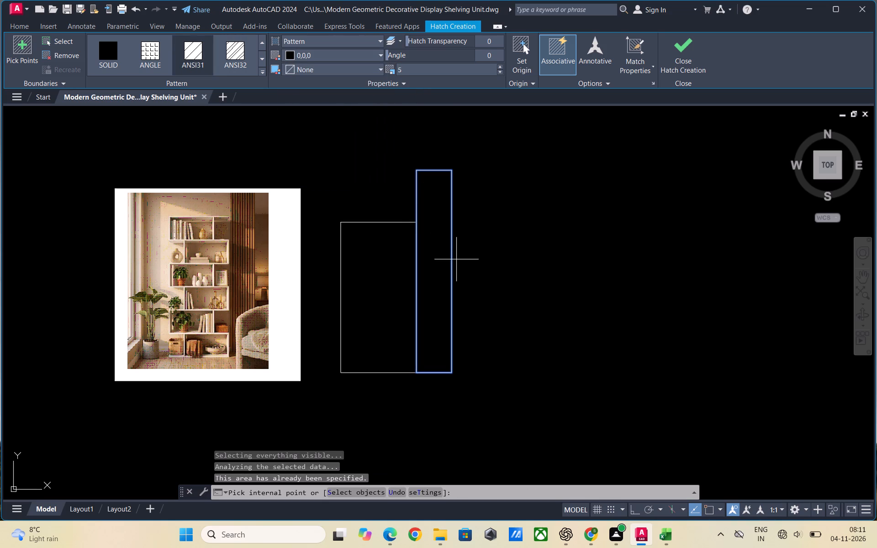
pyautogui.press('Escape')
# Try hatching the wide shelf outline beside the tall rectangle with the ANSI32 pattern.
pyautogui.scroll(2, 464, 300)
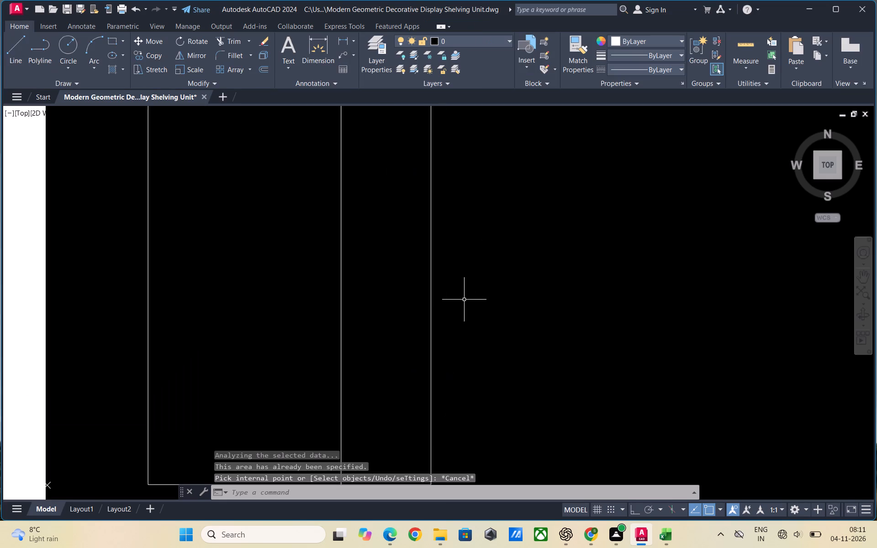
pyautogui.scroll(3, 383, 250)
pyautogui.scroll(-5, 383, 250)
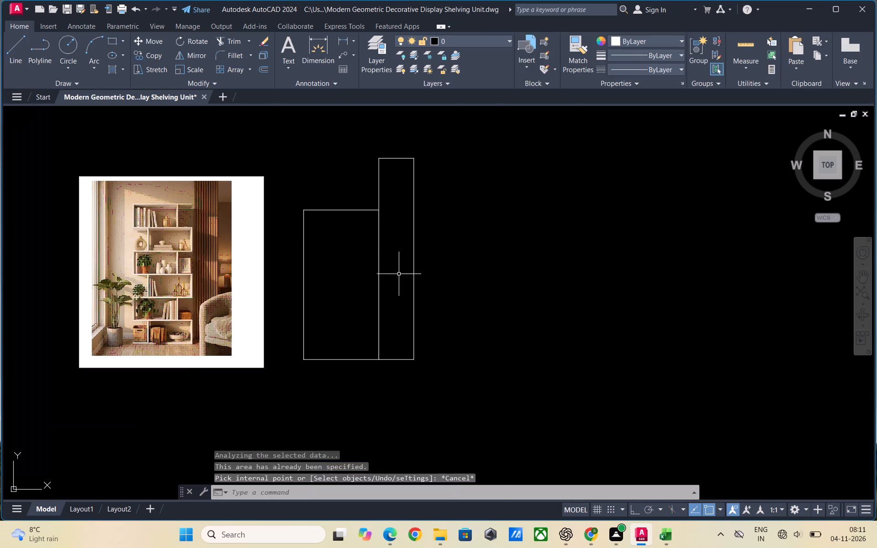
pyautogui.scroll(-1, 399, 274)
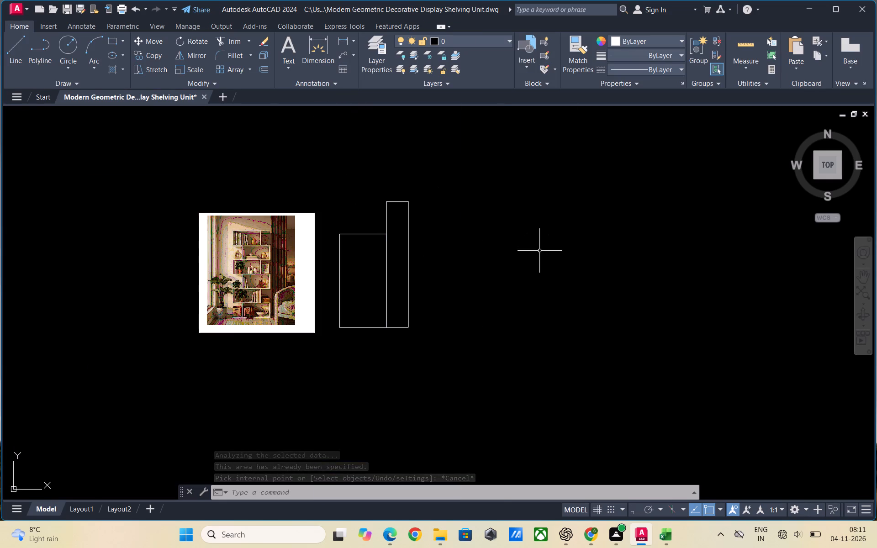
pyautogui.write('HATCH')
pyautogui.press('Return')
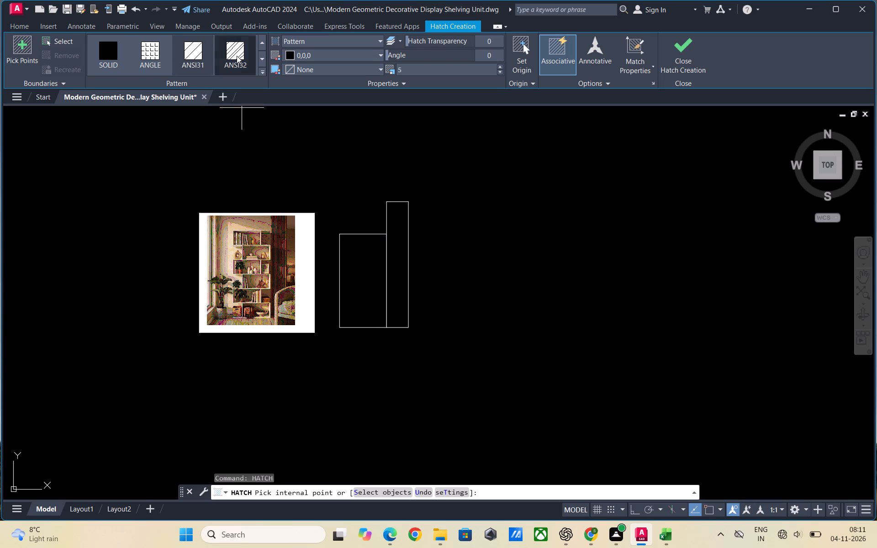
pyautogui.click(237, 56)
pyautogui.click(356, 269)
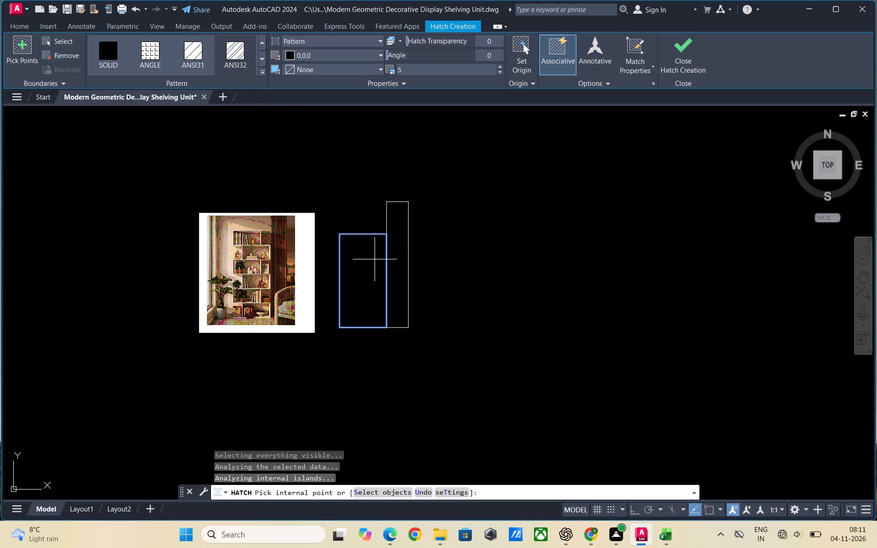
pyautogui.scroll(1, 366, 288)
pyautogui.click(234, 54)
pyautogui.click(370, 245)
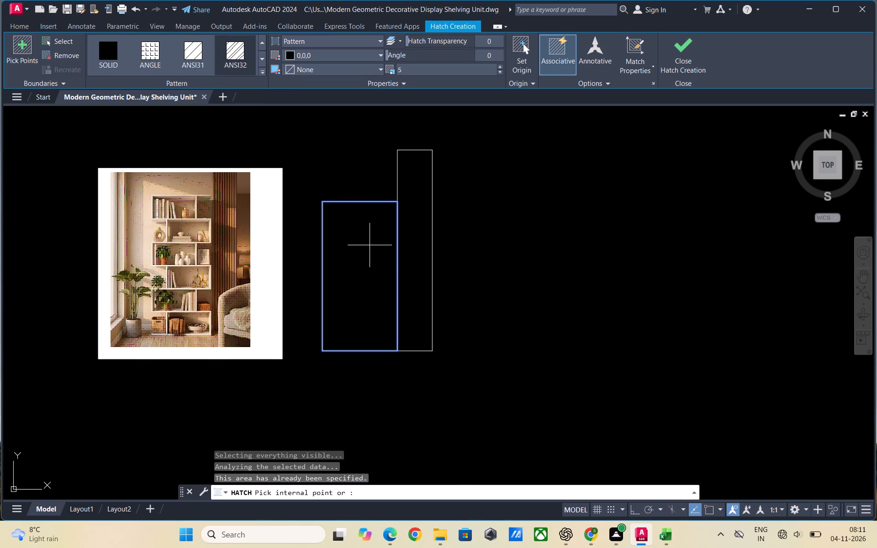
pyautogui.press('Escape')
# Save the drawing.
pyautogui.scroll(-1, 291, 315)
pyautogui.scroll(-1, 474, 304)
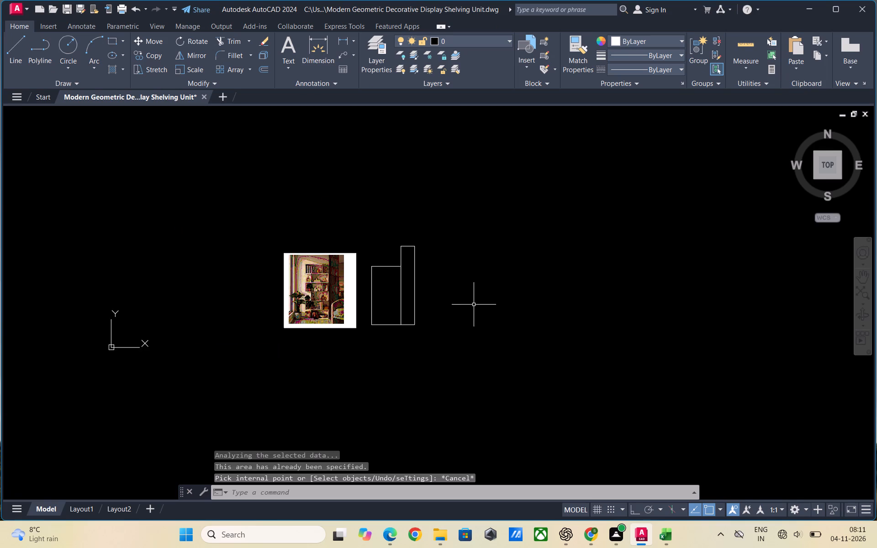
pyautogui.scroll(1, 441, 344)
pyautogui.hotkey('ctrl', 's')
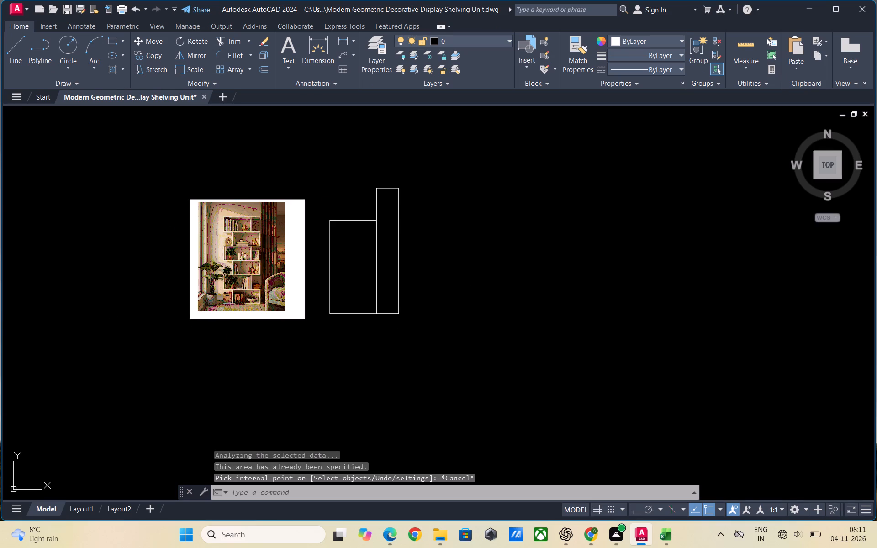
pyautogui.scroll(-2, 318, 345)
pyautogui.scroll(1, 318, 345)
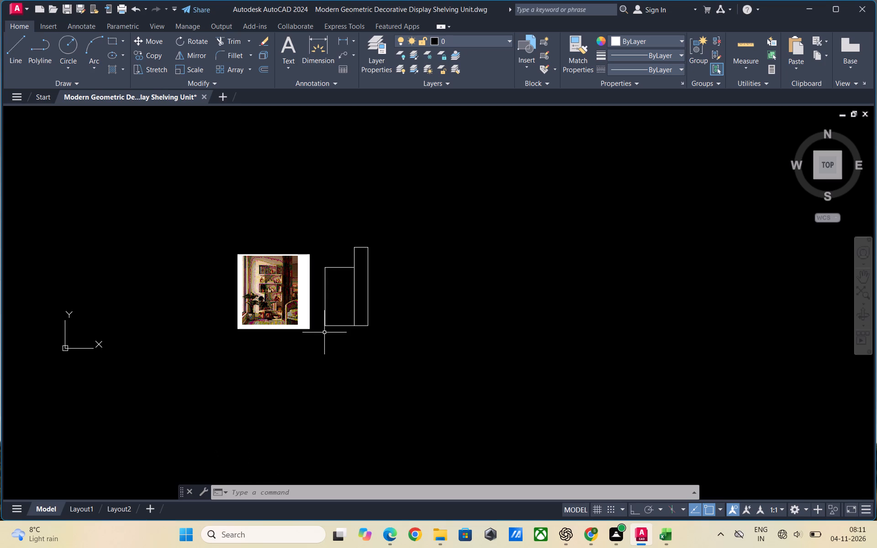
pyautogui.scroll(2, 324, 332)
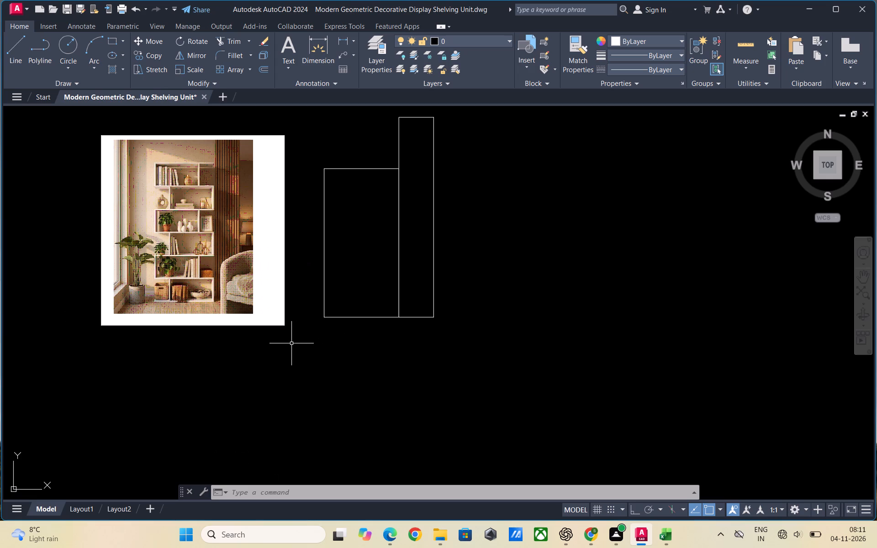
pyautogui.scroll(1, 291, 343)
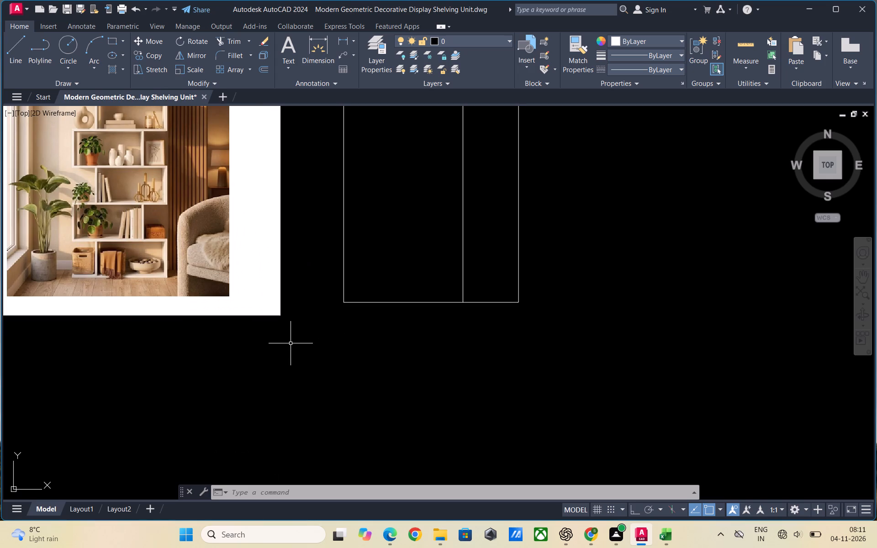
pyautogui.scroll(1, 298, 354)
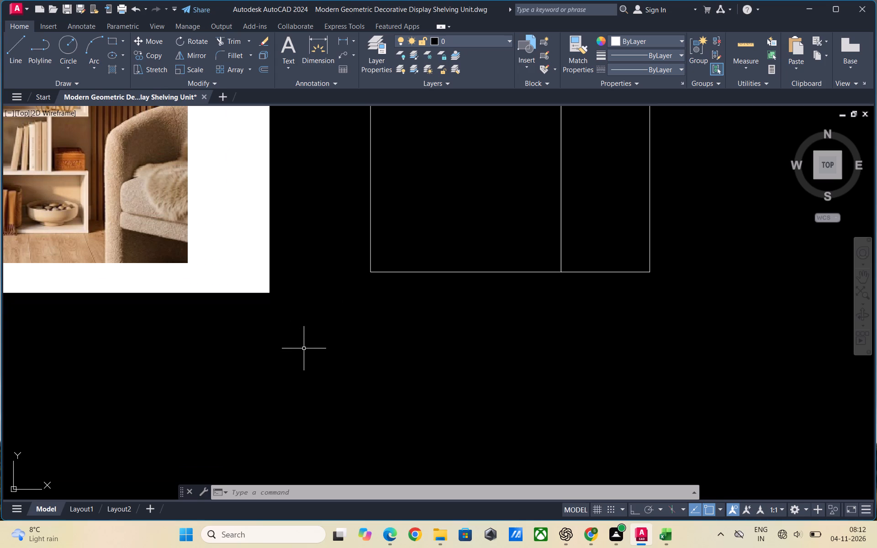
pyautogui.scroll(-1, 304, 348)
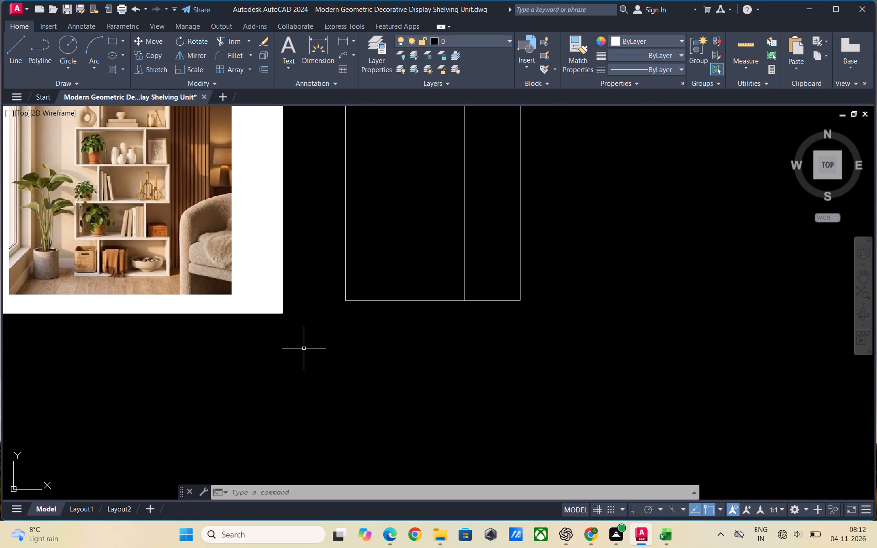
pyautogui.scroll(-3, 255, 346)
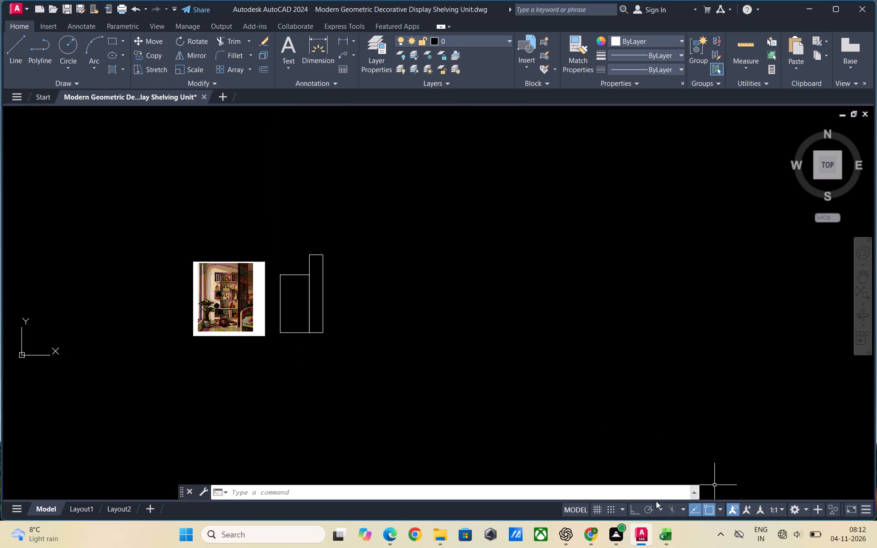
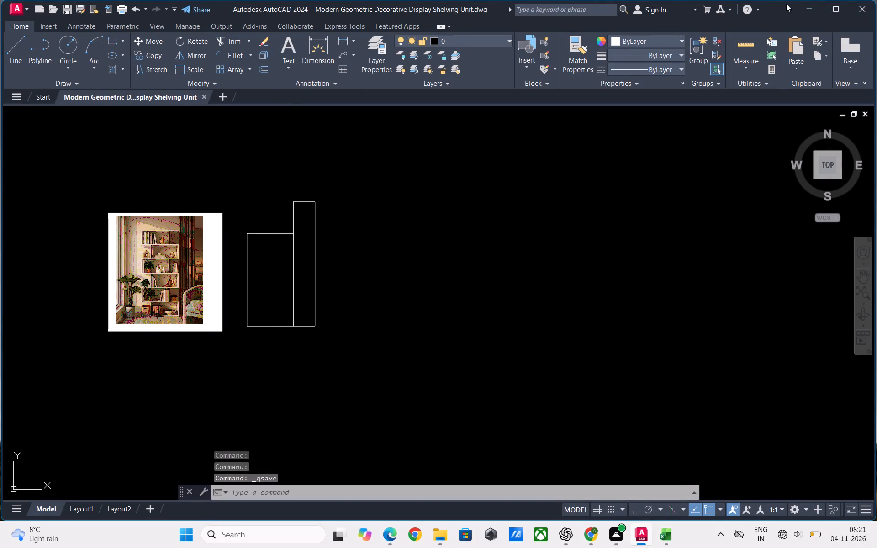
# Exit the CAD application, closing the saved shelving unit drawing with it.
pyautogui.click(856, 14)
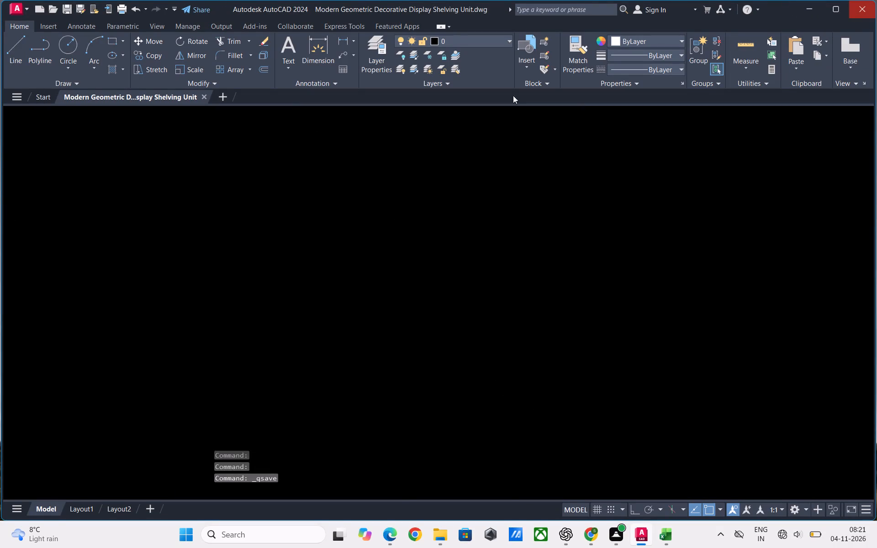
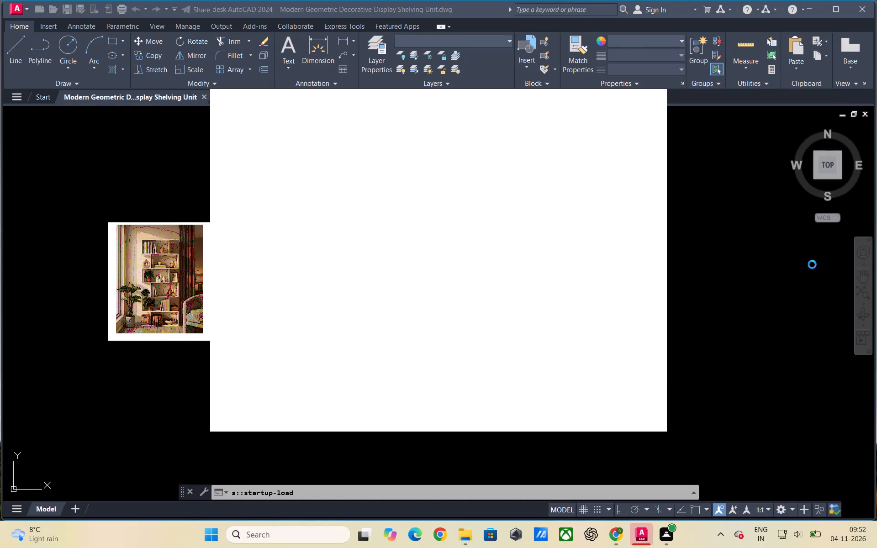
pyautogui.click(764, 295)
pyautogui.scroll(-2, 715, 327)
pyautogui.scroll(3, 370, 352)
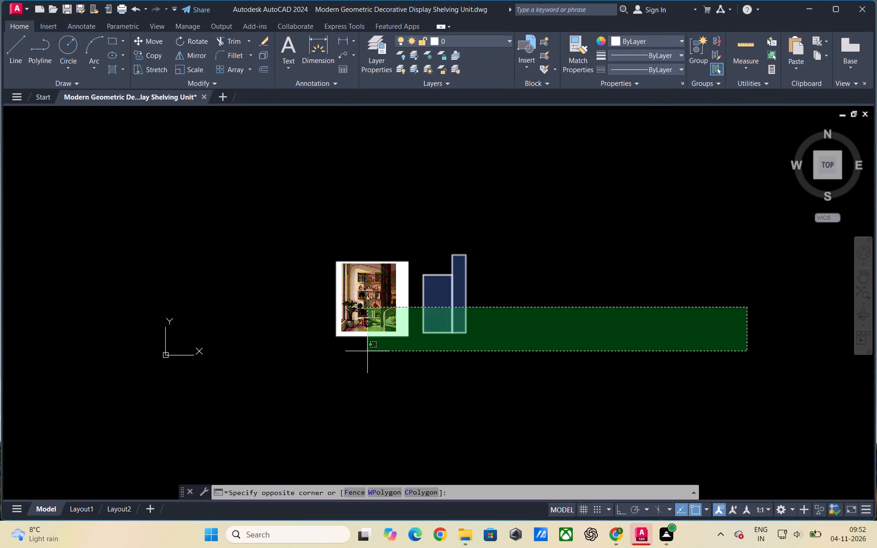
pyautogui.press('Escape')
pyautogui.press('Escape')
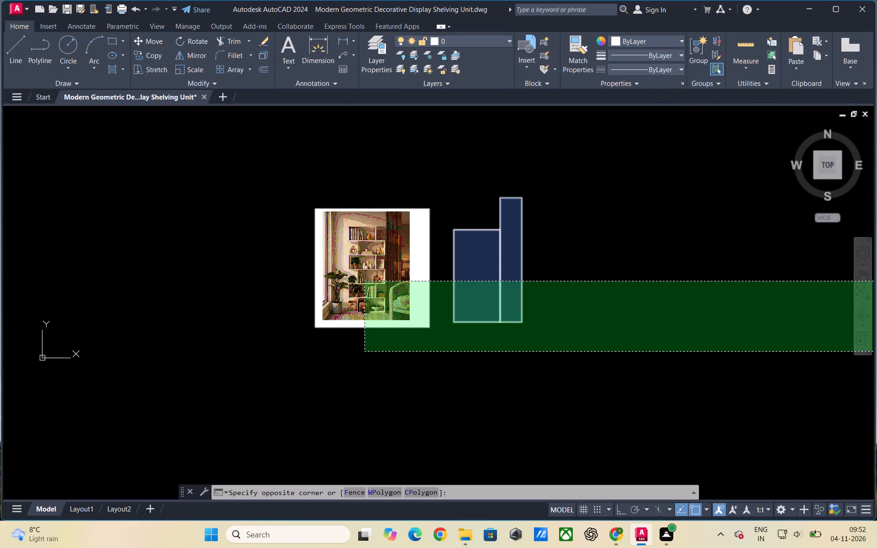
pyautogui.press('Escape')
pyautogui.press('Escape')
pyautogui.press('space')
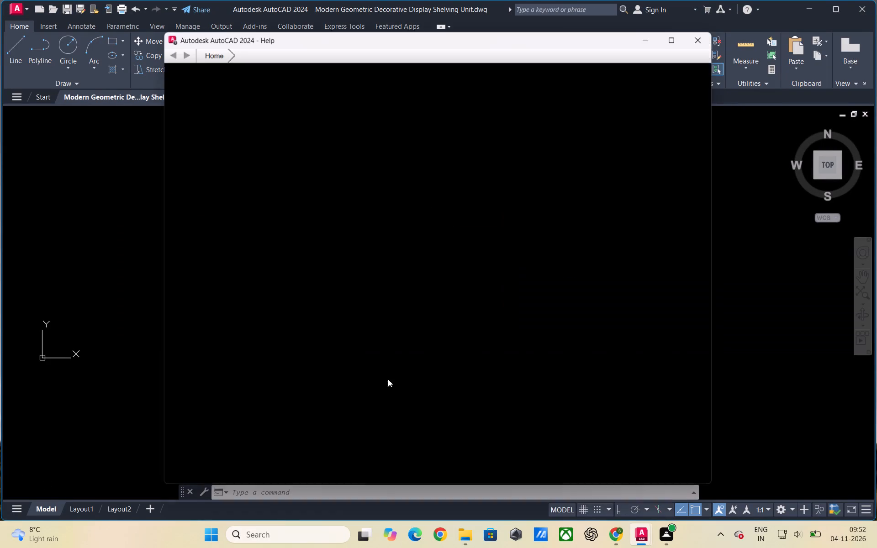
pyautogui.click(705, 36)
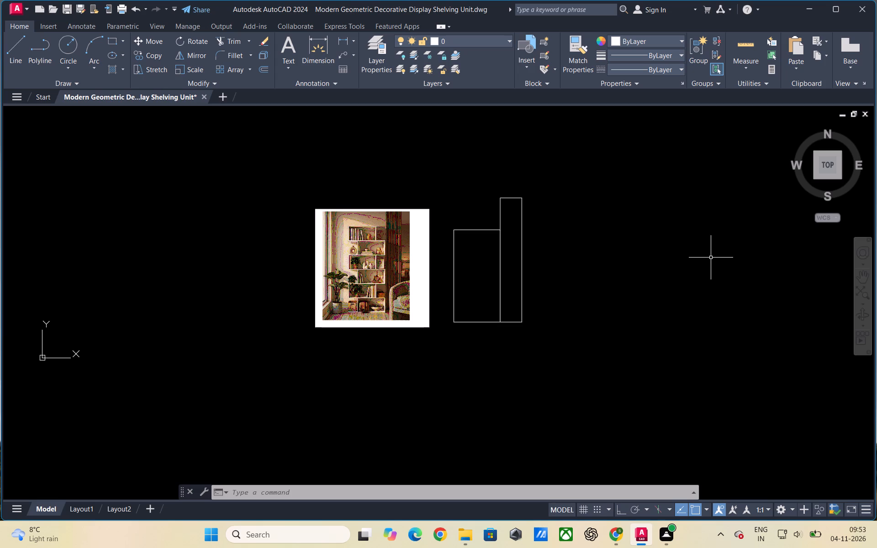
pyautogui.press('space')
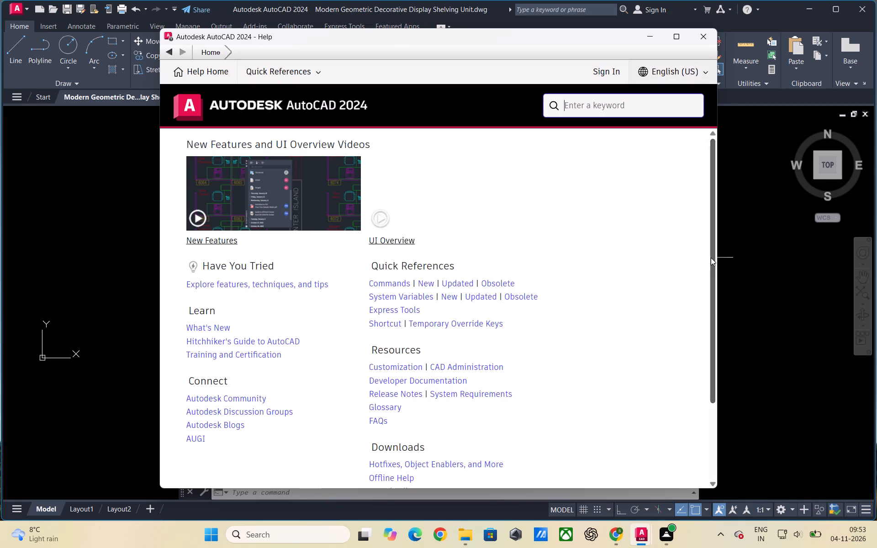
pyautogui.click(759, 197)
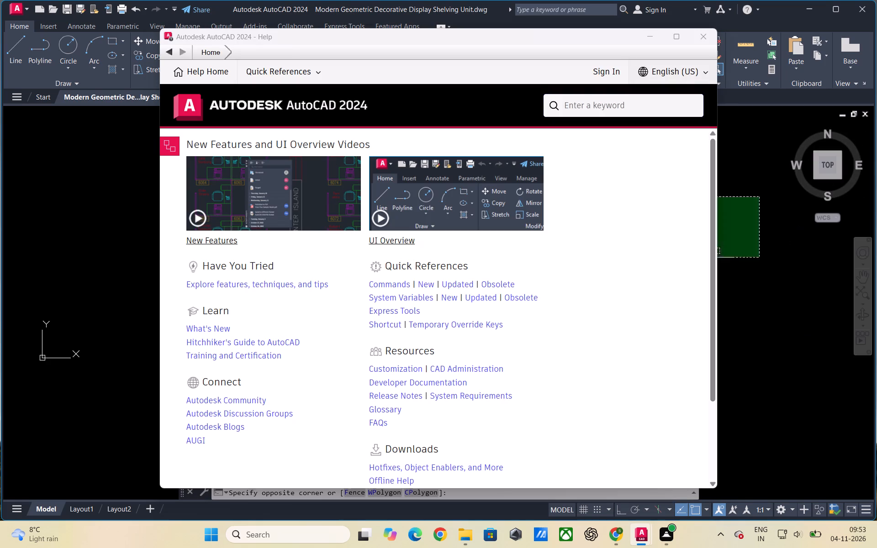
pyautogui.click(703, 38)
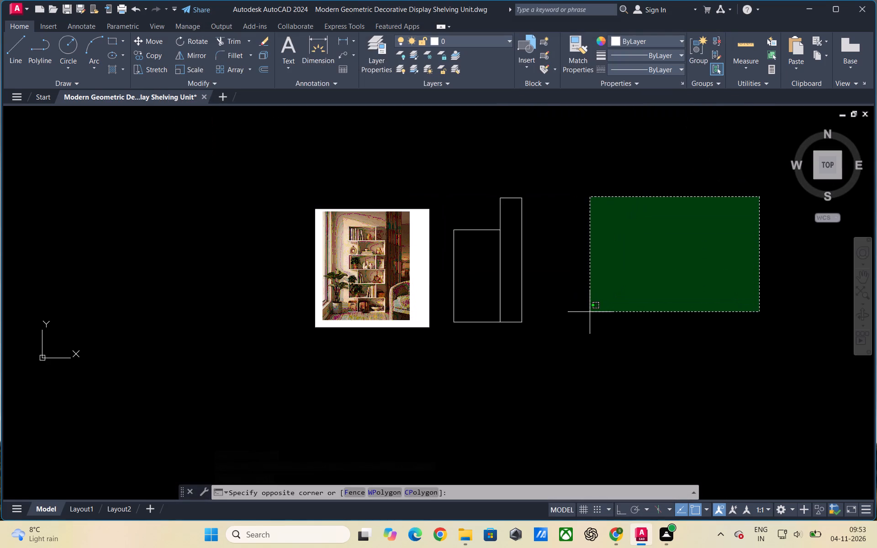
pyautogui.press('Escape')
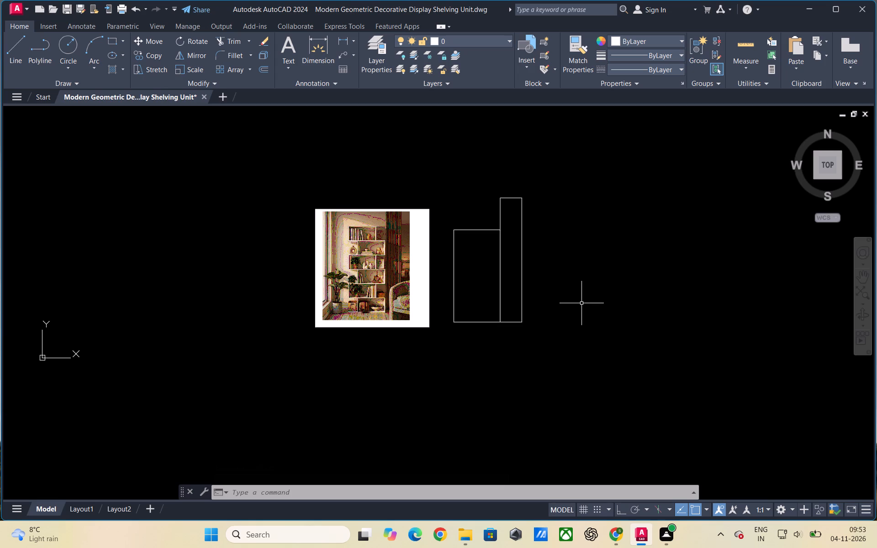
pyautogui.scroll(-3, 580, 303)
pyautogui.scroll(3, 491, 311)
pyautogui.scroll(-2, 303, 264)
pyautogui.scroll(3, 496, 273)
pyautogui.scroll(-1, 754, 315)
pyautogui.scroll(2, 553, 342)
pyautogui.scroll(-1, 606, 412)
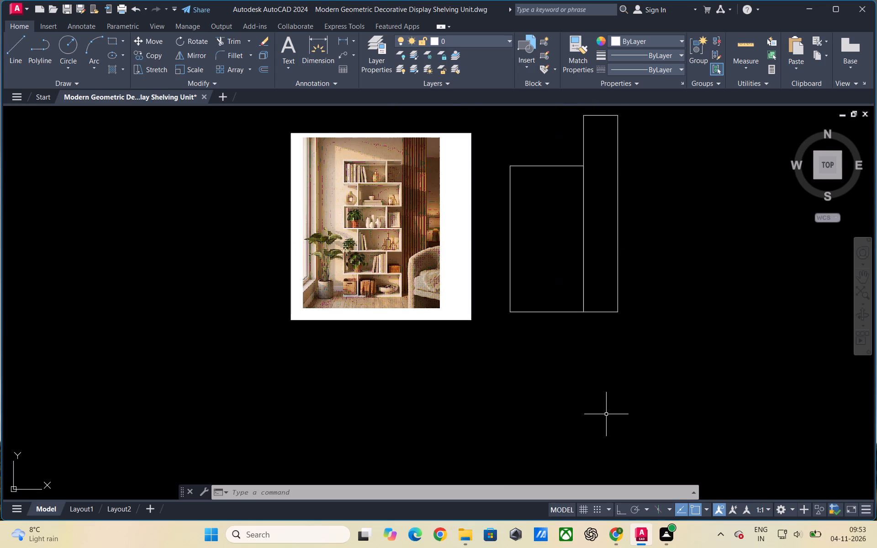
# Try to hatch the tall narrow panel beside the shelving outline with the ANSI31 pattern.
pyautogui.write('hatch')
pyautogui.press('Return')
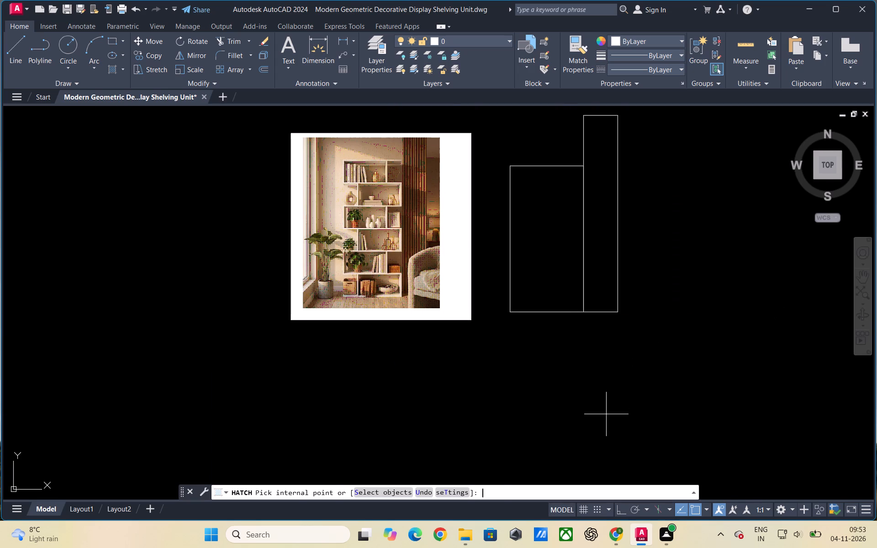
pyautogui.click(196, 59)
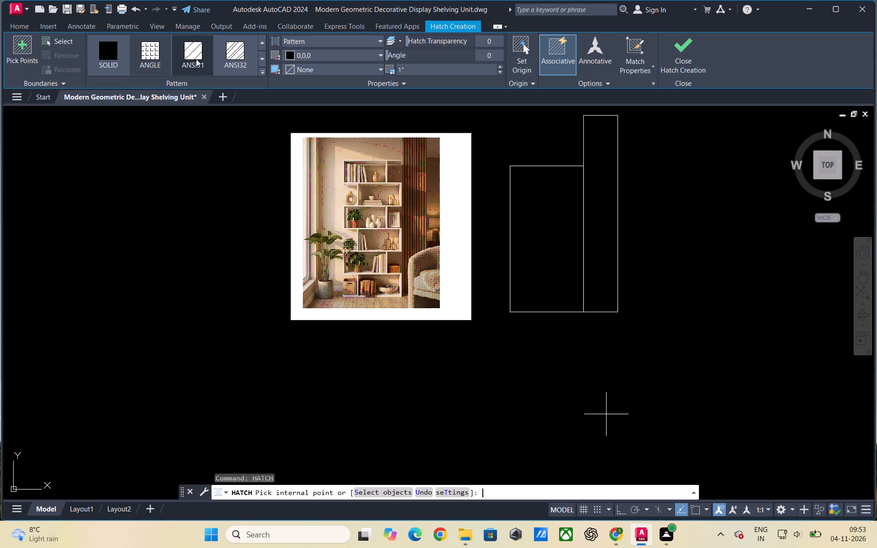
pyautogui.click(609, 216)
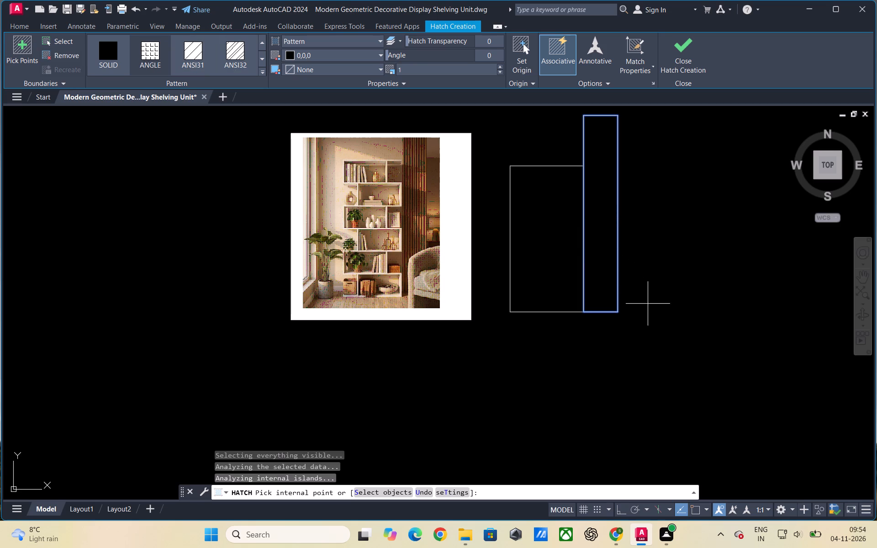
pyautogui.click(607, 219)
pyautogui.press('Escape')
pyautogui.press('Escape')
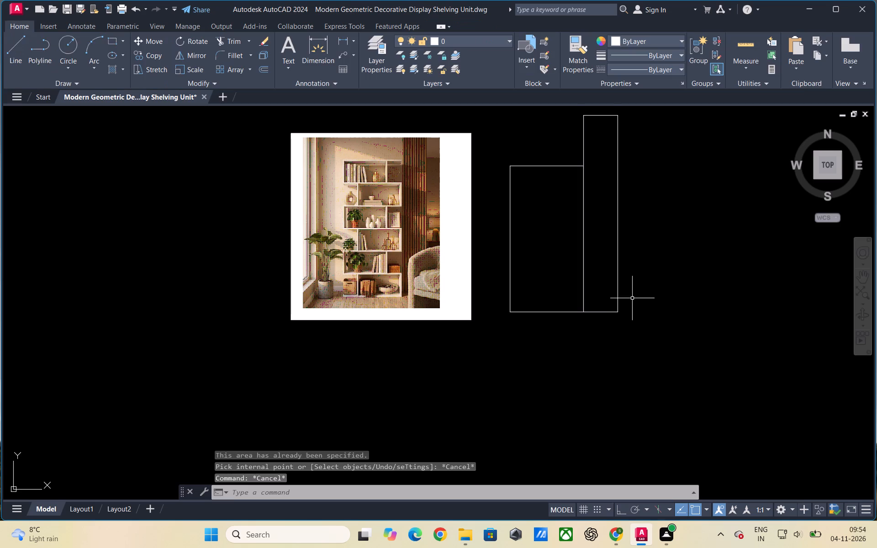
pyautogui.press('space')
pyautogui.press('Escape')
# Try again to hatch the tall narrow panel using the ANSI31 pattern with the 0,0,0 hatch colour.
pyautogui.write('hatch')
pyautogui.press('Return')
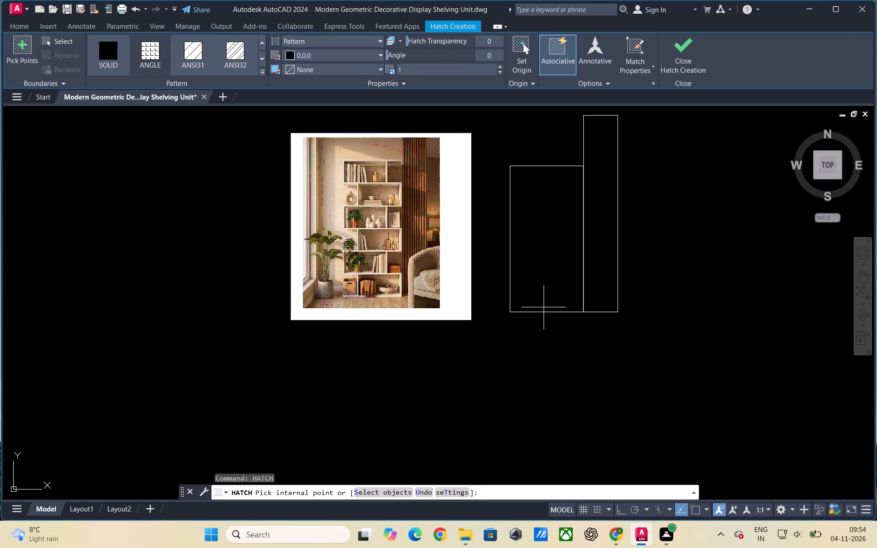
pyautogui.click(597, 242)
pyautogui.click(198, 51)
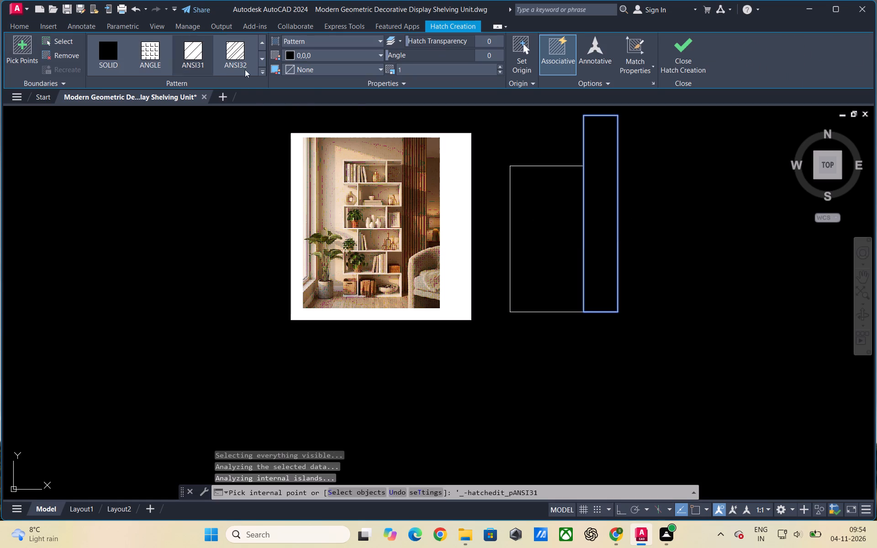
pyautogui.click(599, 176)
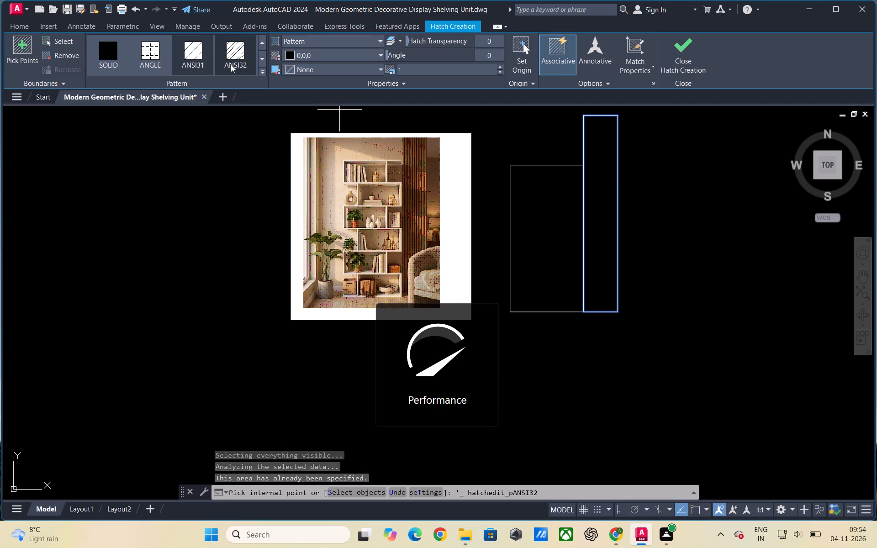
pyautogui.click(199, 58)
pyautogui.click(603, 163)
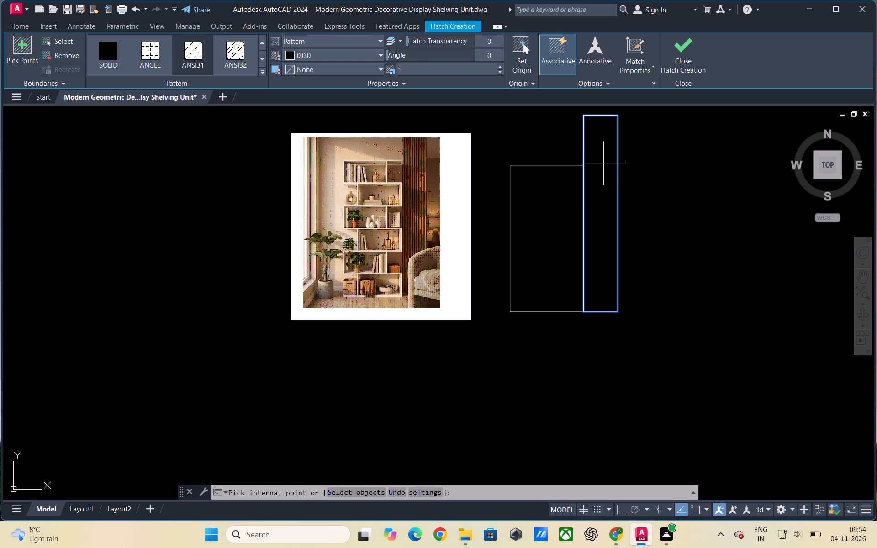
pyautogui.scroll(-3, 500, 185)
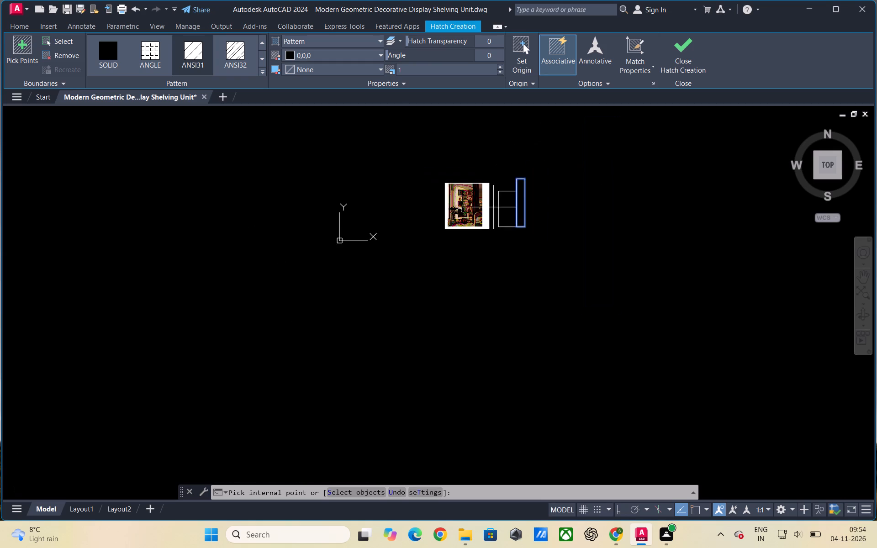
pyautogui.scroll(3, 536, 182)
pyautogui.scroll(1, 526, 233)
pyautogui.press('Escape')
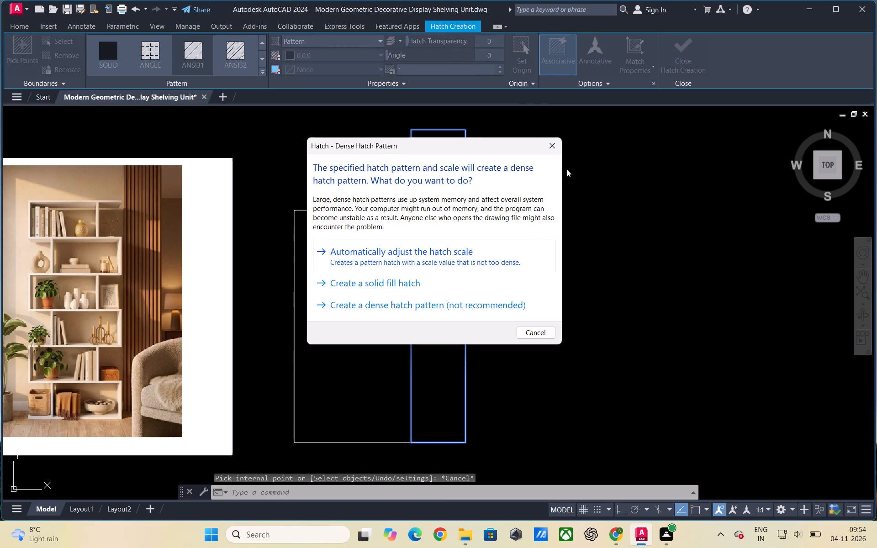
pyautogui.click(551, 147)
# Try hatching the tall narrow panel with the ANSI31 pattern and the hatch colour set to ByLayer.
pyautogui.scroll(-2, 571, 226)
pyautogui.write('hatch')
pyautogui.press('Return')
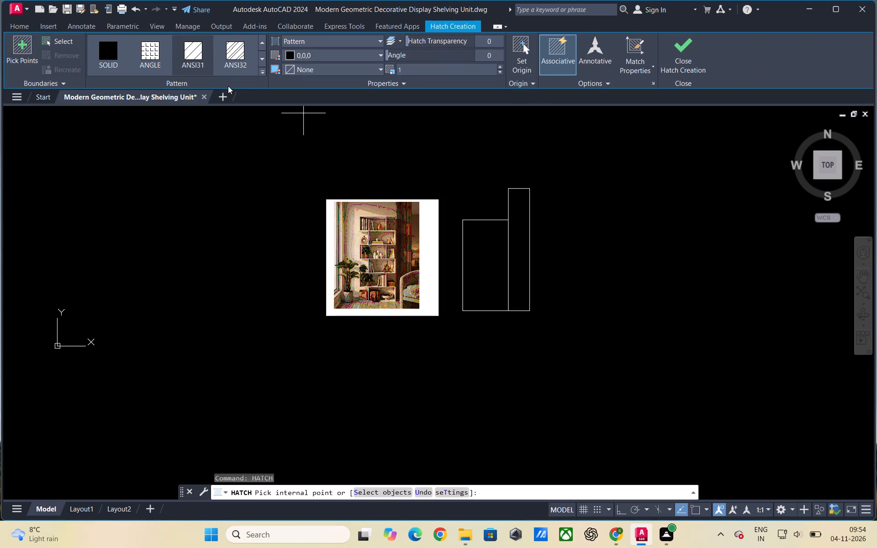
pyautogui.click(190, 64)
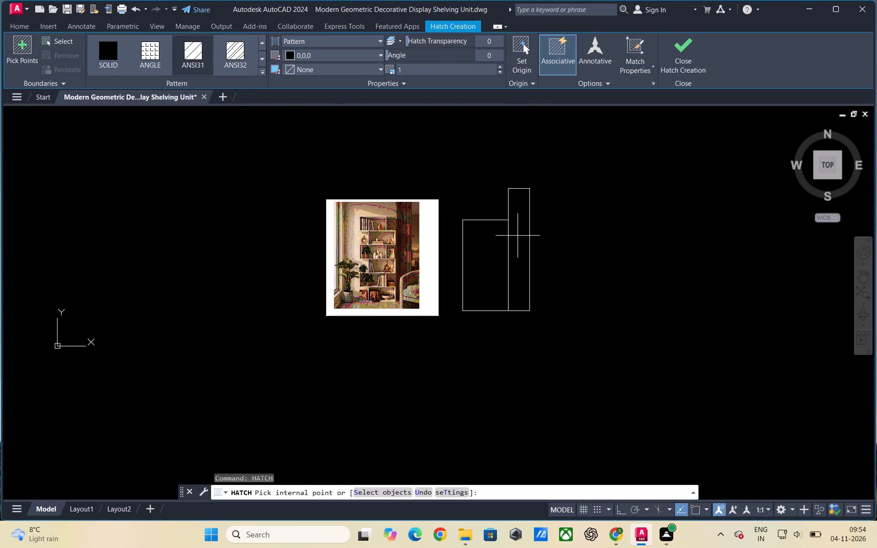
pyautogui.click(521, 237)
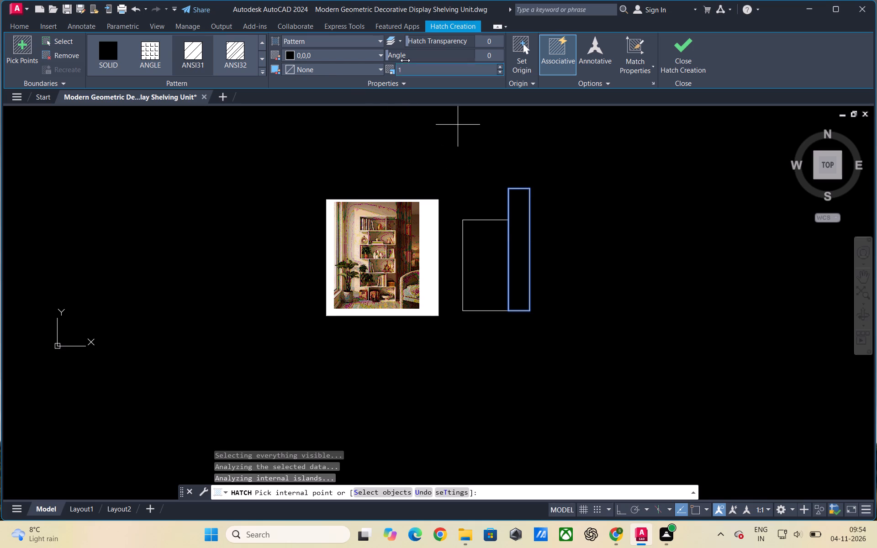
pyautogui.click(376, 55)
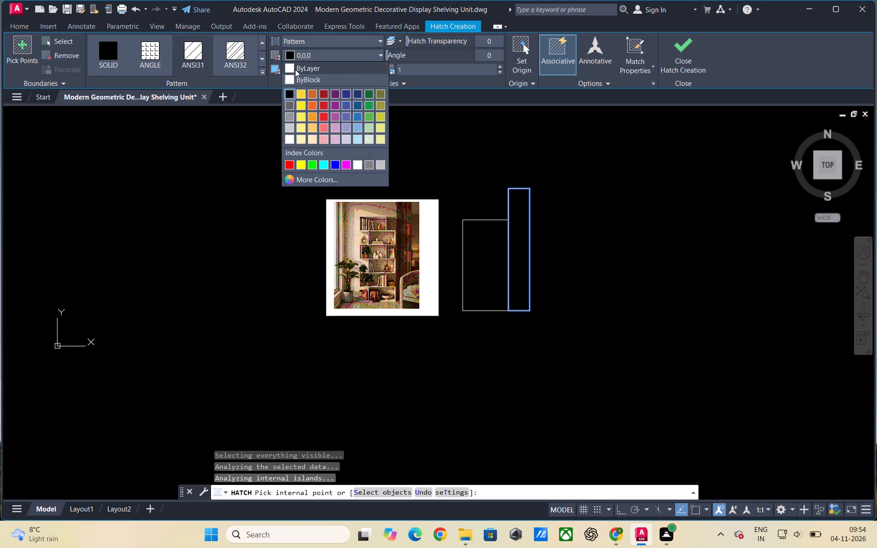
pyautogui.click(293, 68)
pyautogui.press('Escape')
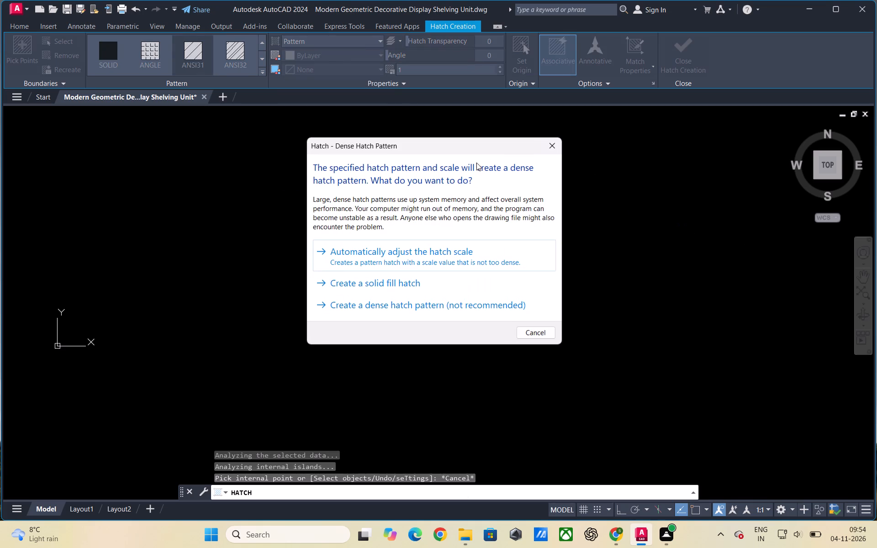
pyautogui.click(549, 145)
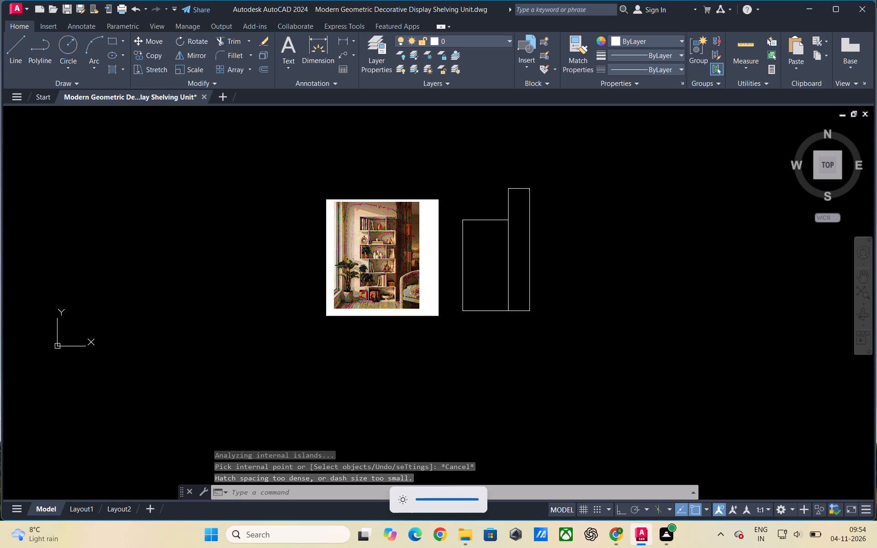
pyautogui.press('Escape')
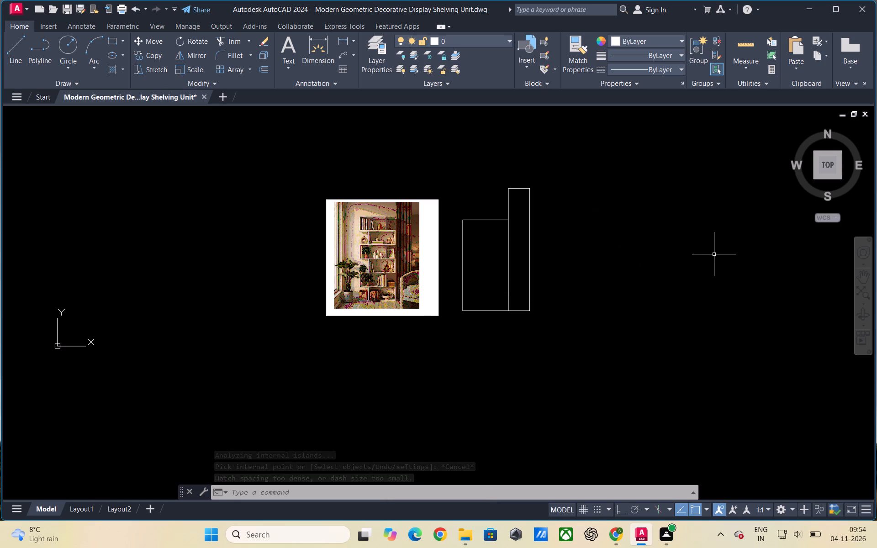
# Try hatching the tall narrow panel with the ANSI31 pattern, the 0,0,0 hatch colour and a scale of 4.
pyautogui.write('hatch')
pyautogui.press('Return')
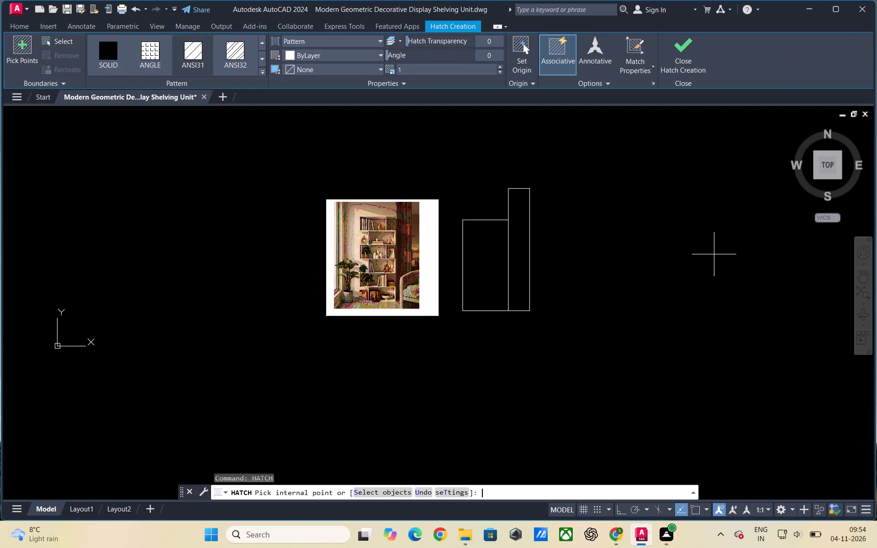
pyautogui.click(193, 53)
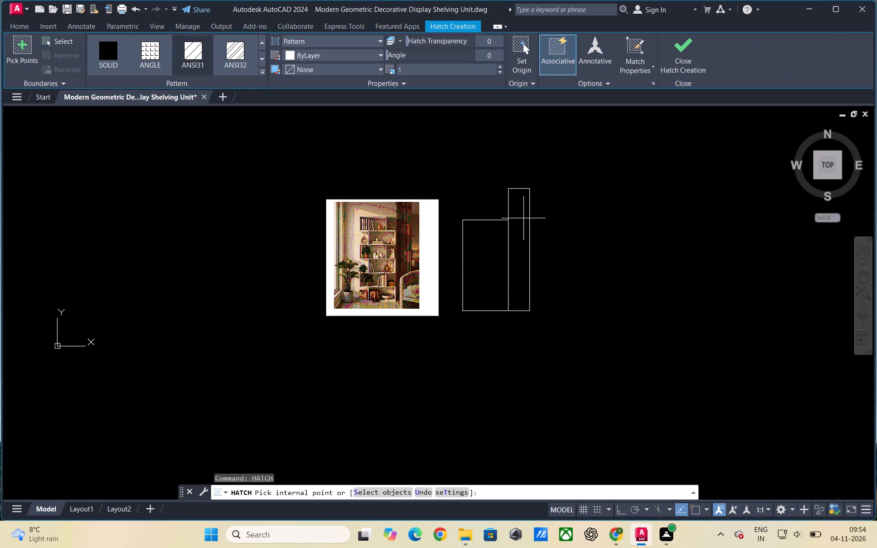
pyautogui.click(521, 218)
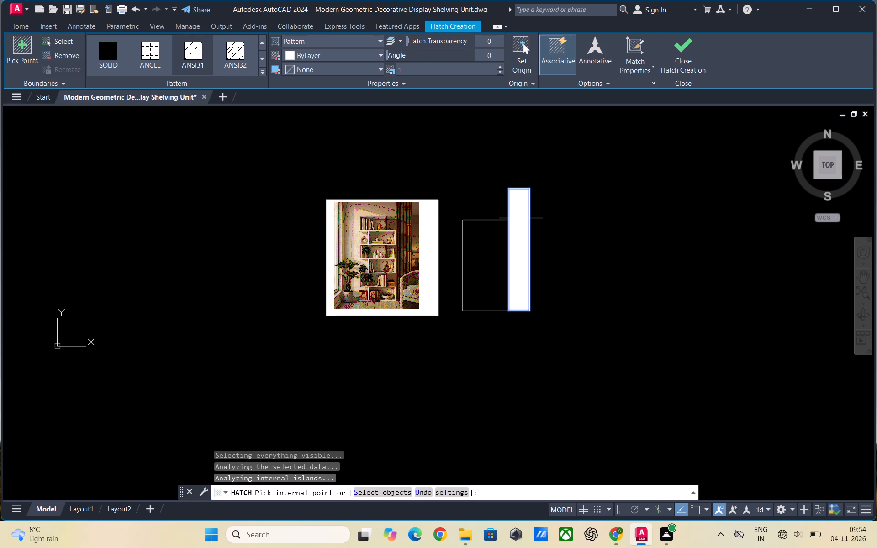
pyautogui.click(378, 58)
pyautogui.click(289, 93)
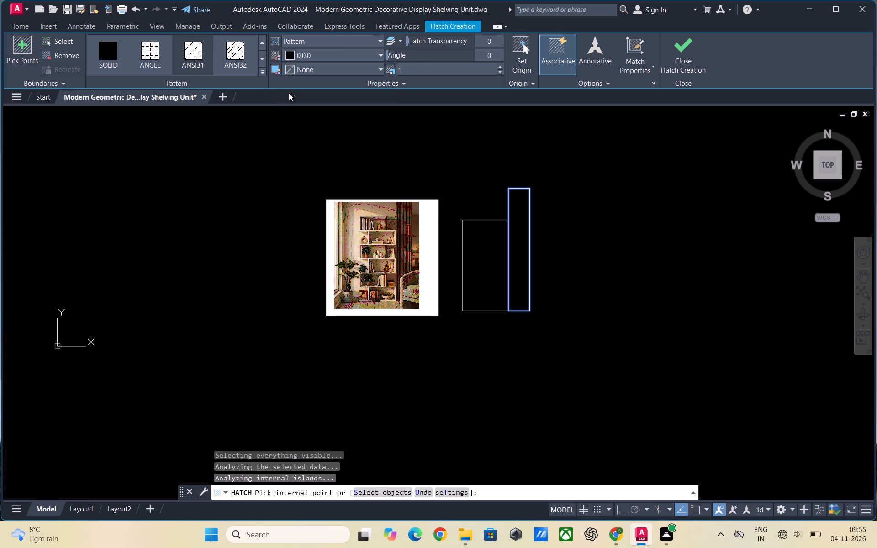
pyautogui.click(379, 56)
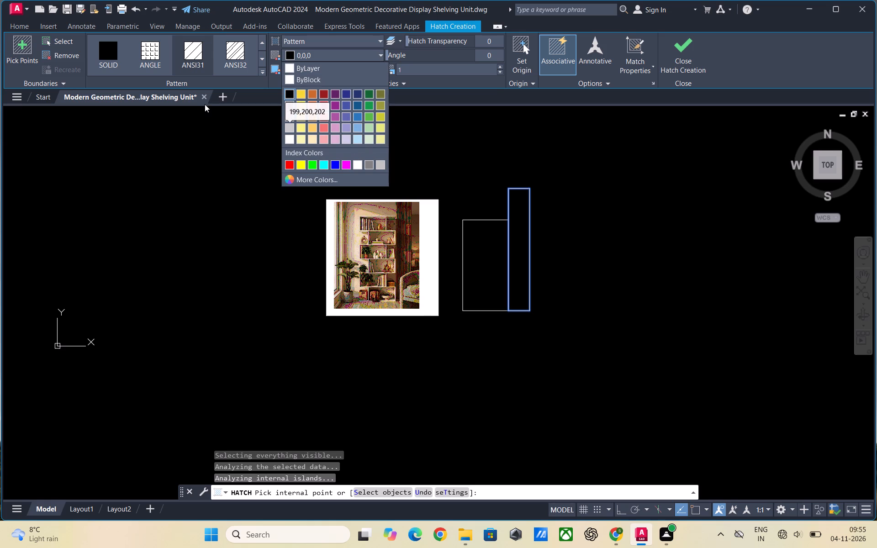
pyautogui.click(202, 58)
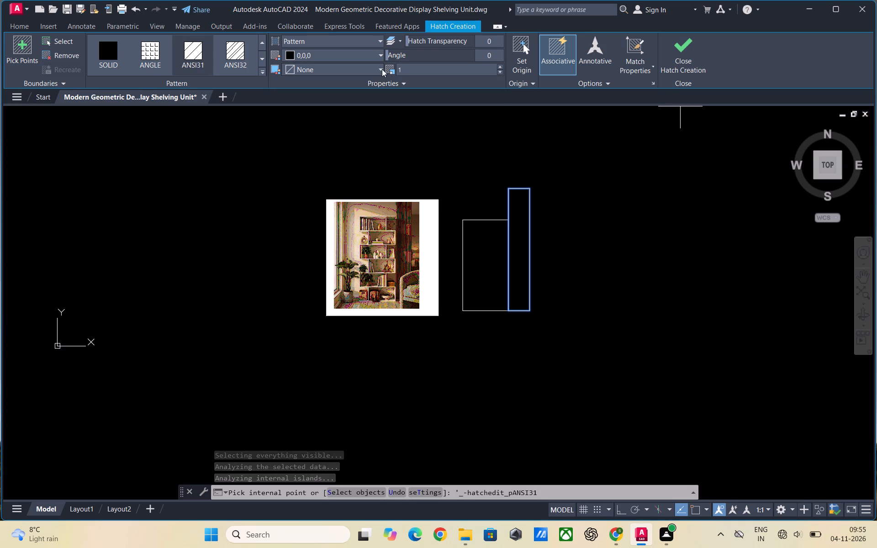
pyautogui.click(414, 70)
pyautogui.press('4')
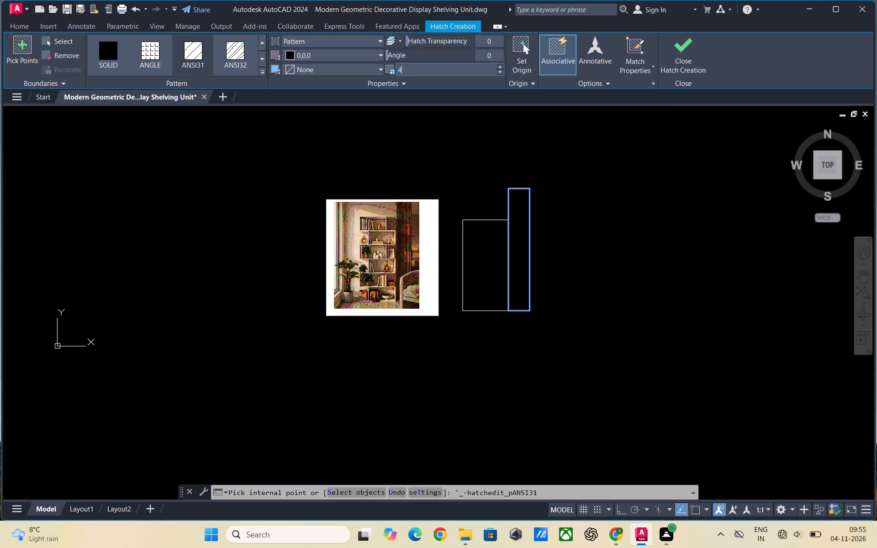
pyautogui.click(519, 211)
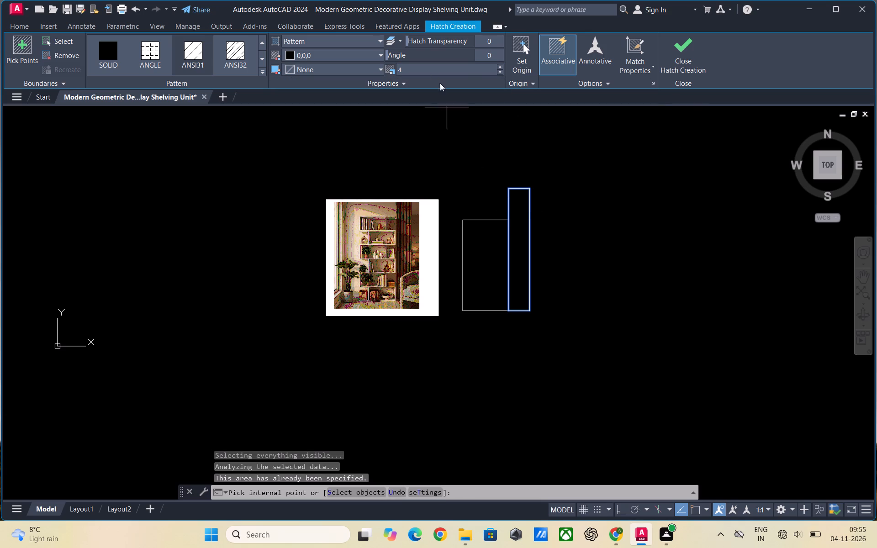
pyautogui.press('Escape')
# Hatch the tall narrow panel with the ANSI31 pattern in White, with the hatch scale set to 10.
pyautogui.write('hatch')
pyautogui.press('Return')
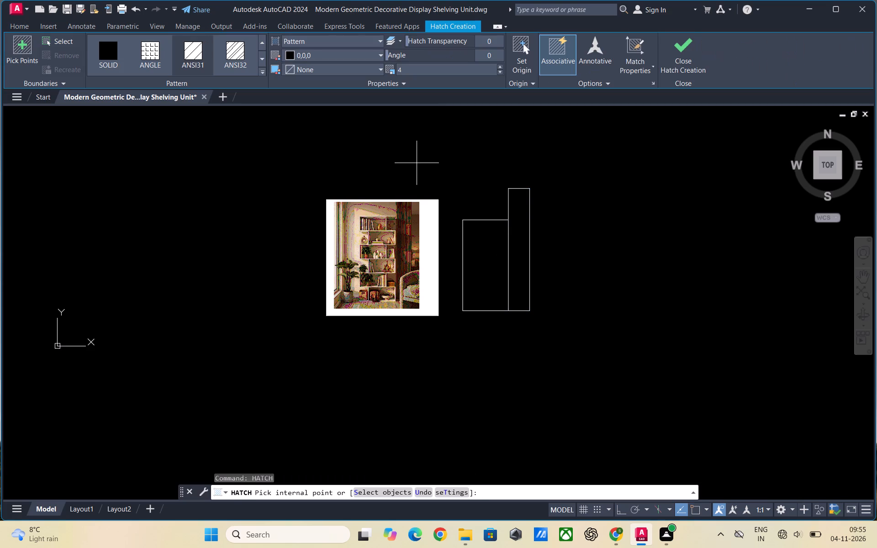
pyautogui.click(193, 55)
pyautogui.click(520, 256)
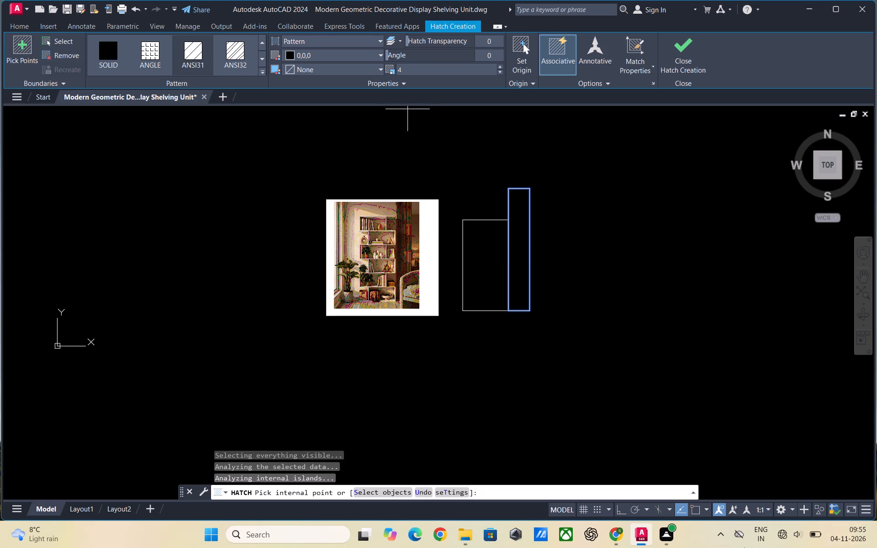
pyautogui.click(319, 55)
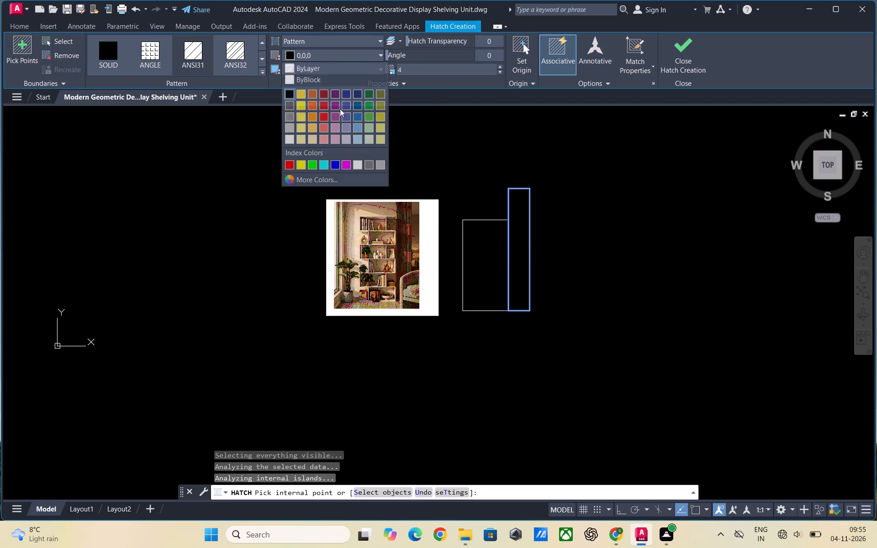
pyautogui.click(357, 164)
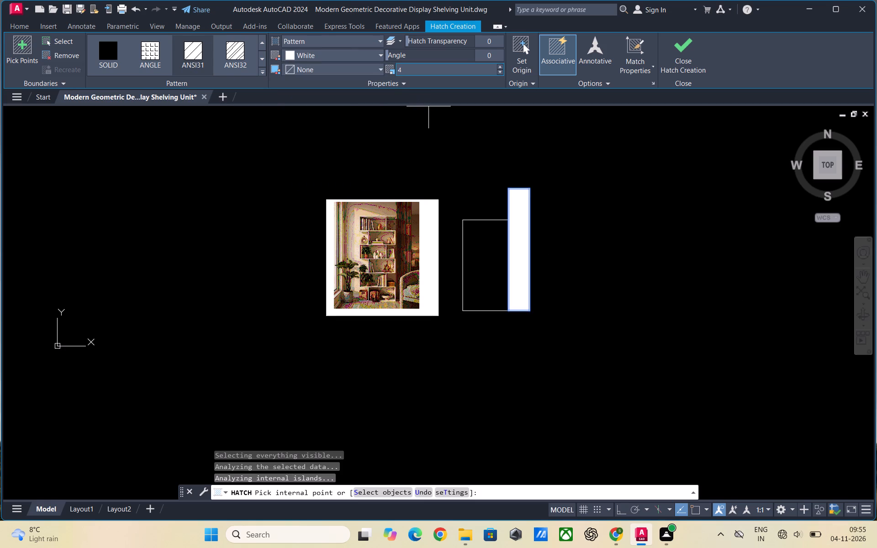
pyautogui.doubleClick(415, 71)
pyautogui.write('10')
pyautogui.press('Return')
pyautogui.press('Return')
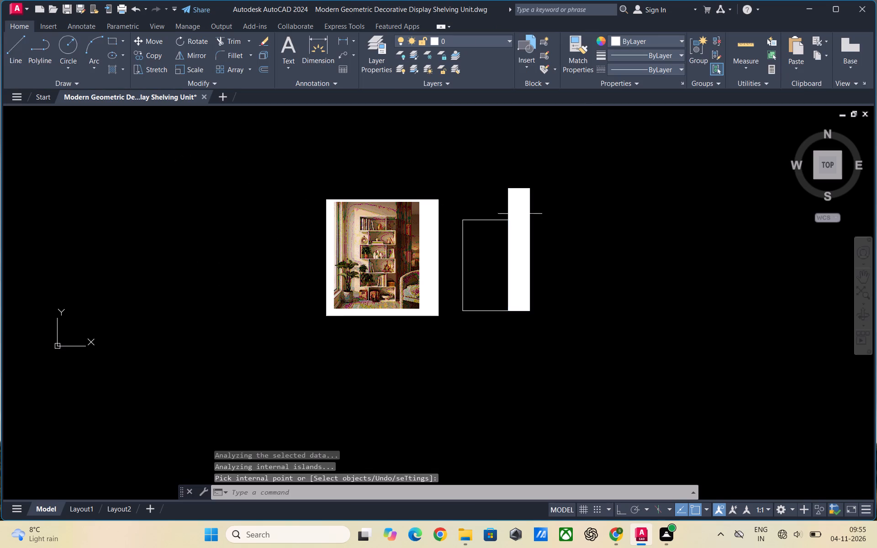
# Increase the tall panel hatch's scale, trying 25 and 100 before setting it to 150.
pyautogui.scroll(3, 512, 234)
pyautogui.click(535, 228)
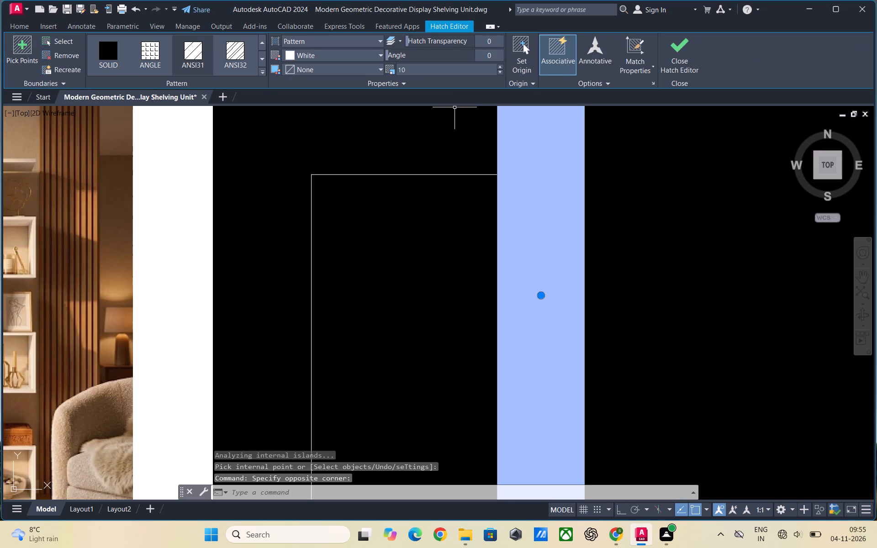
pyautogui.moveTo(426, 66); pyautogui.dragTo(360, 66)
pyautogui.write('25')
pyautogui.press('Return')
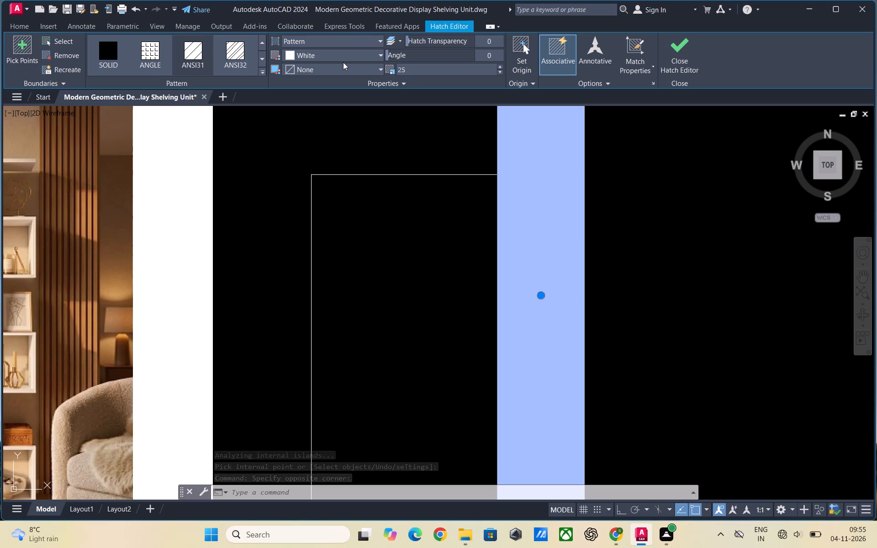
pyautogui.doubleClick(442, 69)
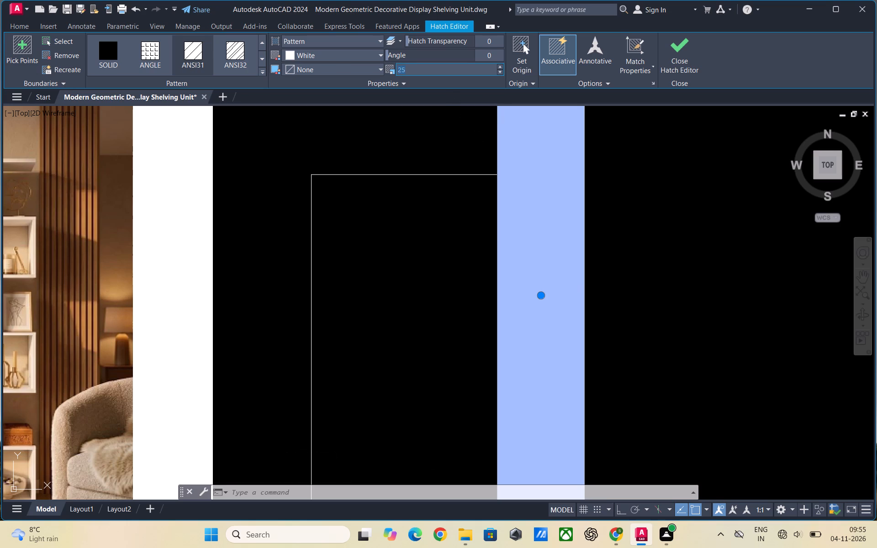
pyautogui.write('100')
pyautogui.press('Return')
pyautogui.doubleClick(442, 69)
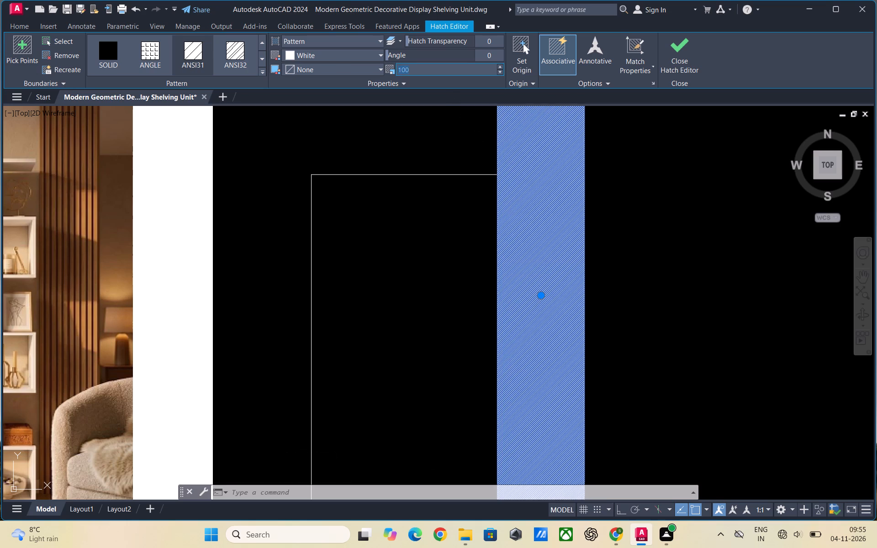
pyautogui.write('150')
pyautogui.press('Return')
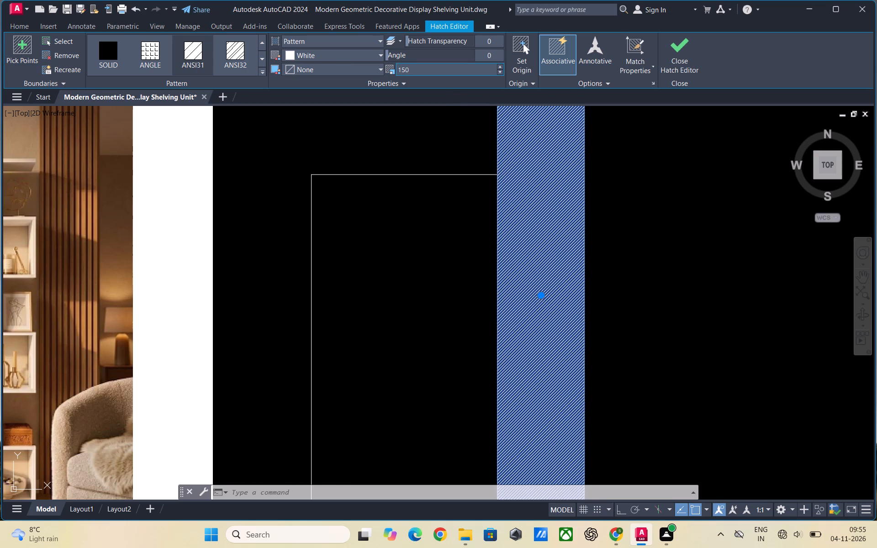
# Set the tall panel hatch's angle to 135.
pyautogui.scroll(-2, 518, 249)
pyautogui.moveTo(518, 253); pyautogui.dragTo(415, 237, button='middle')
pyautogui.scroll(2, 453, 226)
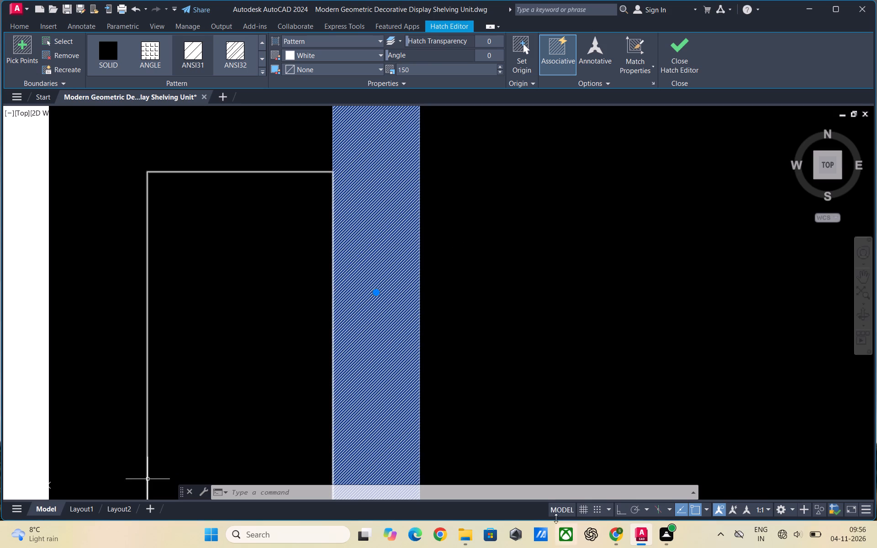
pyautogui.scroll(-2, 587, 456)
pyautogui.scroll(-1, 332, 235)
pyautogui.scroll(2, 498, 332)
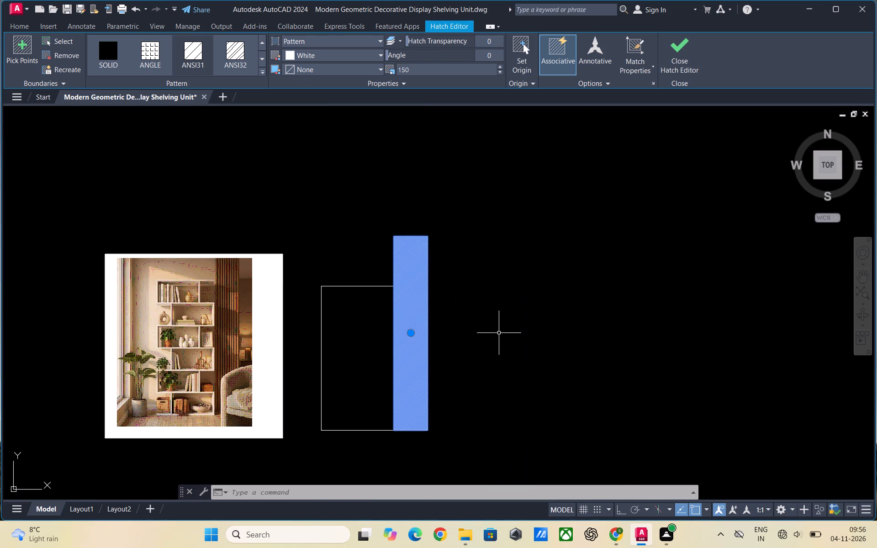
pyautogui.scroll(-1, 499, 333)
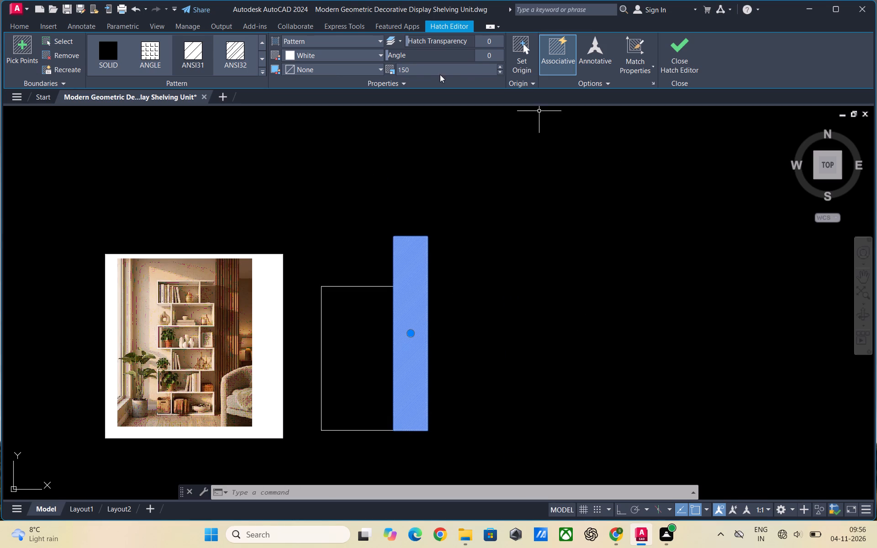
pyautogui.click(489, 57)
pyautogui.press('1')
pyautogui.press('3')
pyautogui.press('5')
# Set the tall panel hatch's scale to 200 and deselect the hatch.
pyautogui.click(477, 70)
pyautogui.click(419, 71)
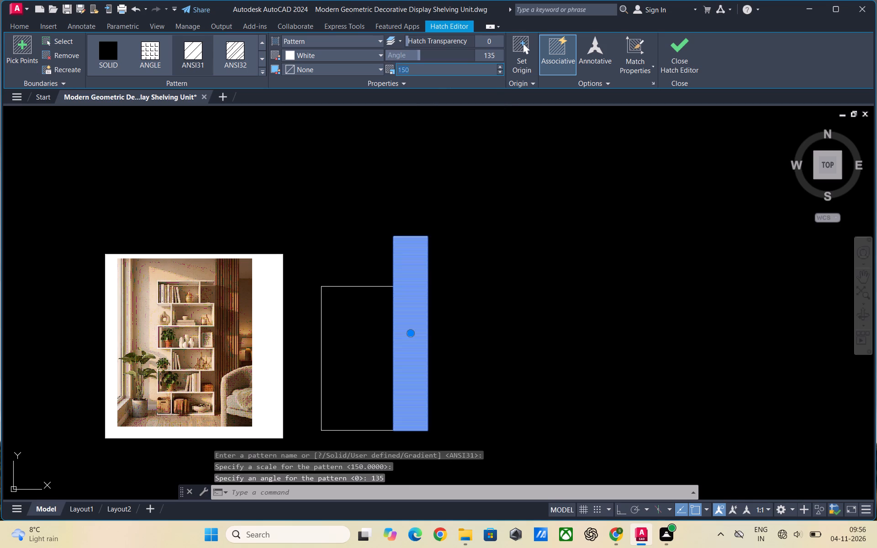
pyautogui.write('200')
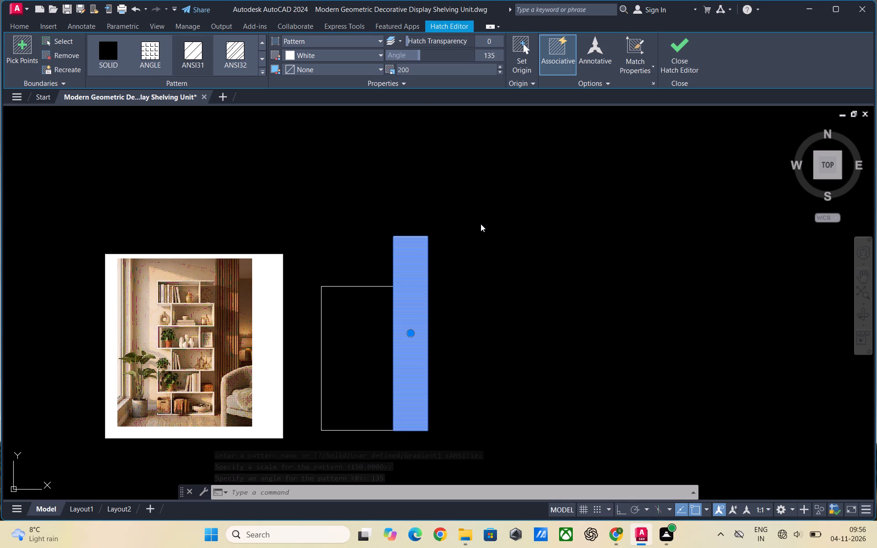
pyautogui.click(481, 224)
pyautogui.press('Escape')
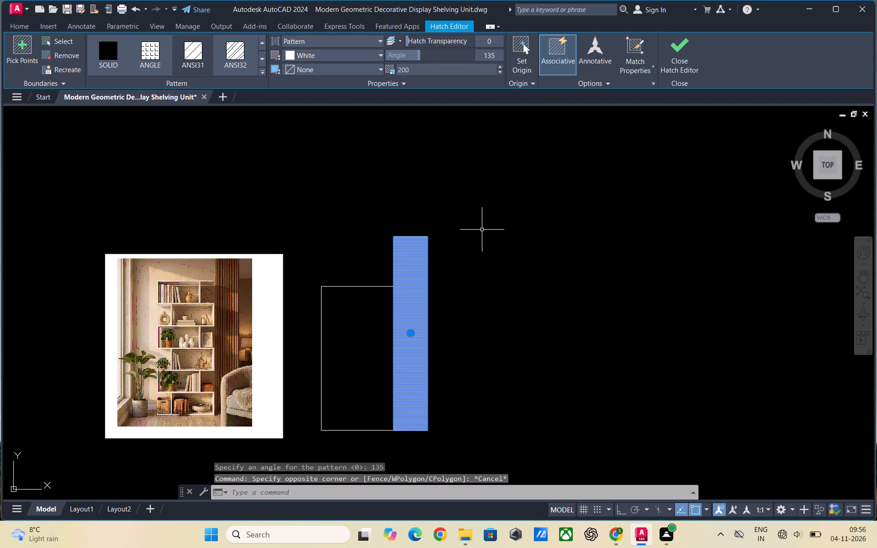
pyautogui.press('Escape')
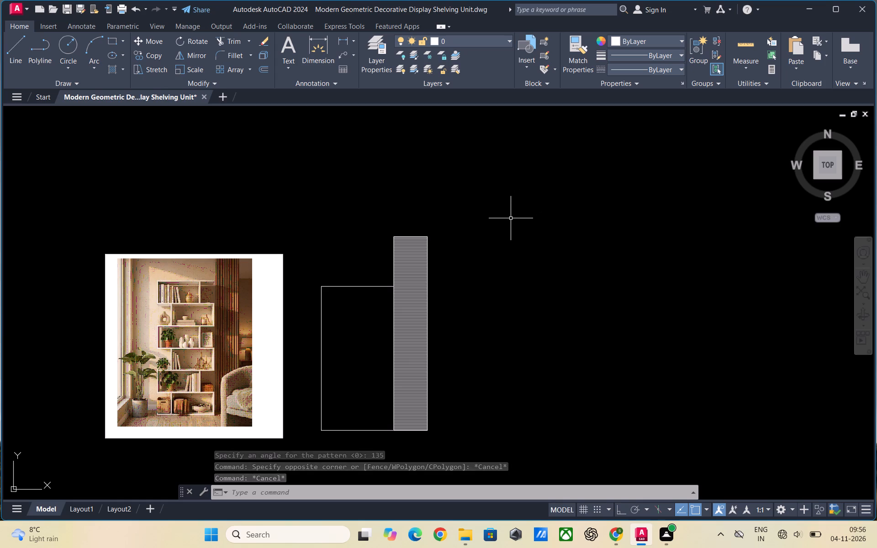
# Reselect the tall panel's hatch and set its scale to 150.
pyautogui.click(416, 268)
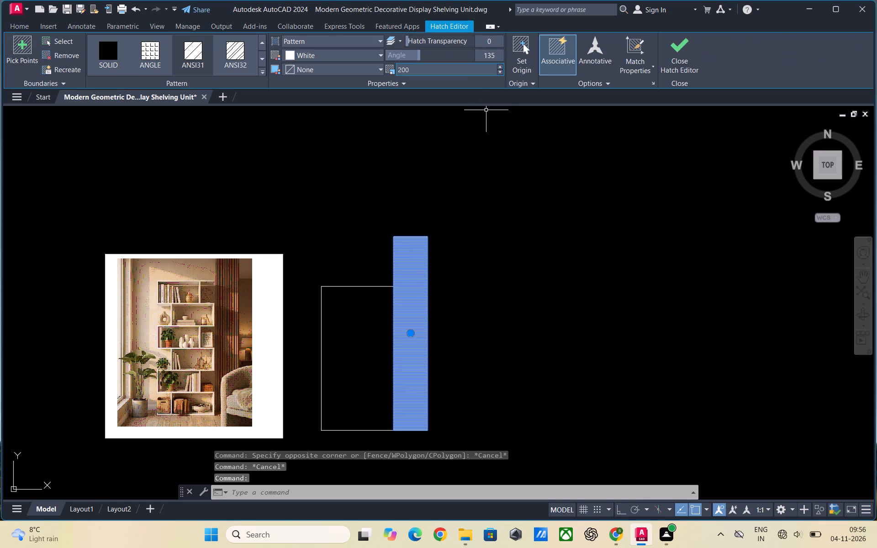
pyautogui.click(428, 71)
pyautogui.write('150')
pyautogui.click(433, 134)
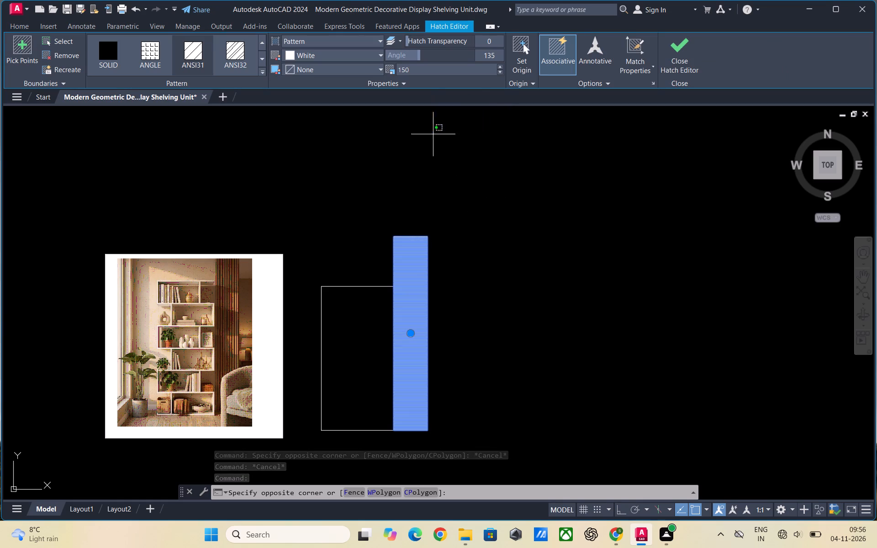
pyautogui.press('Escape')
pyautogui.click(502, 289)
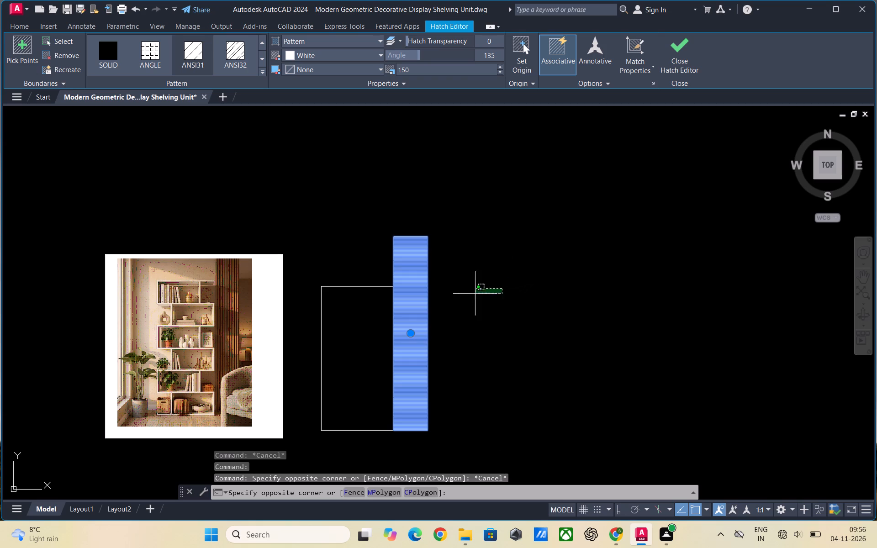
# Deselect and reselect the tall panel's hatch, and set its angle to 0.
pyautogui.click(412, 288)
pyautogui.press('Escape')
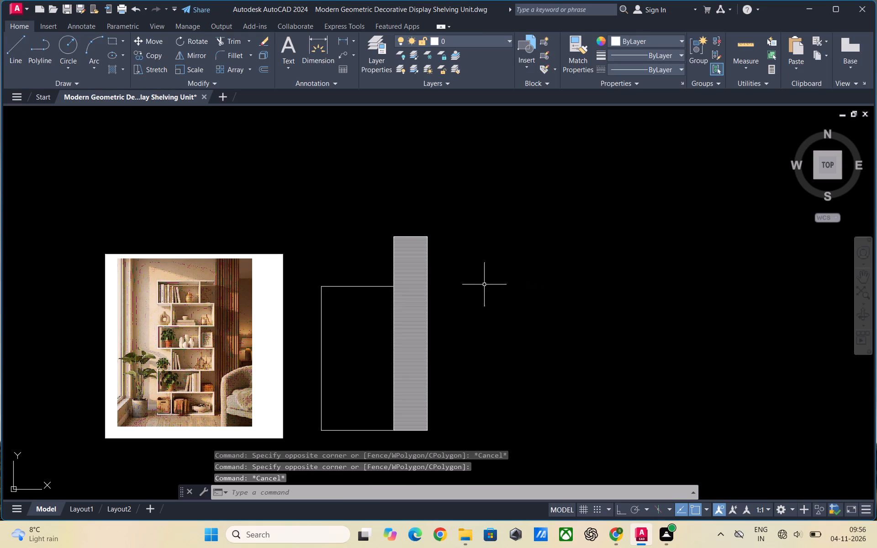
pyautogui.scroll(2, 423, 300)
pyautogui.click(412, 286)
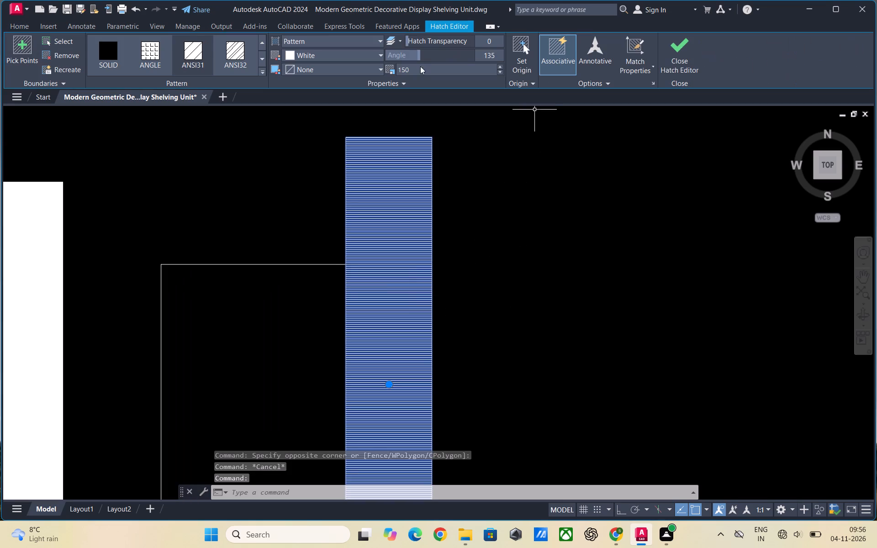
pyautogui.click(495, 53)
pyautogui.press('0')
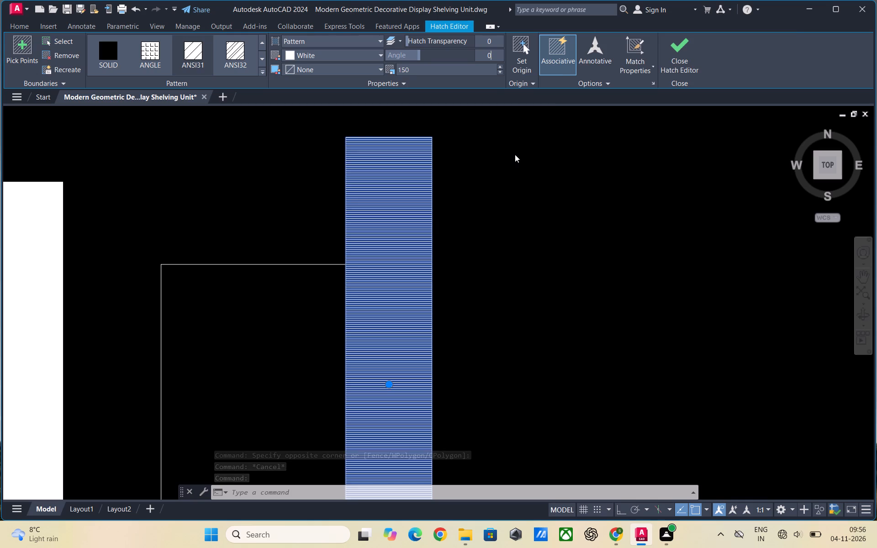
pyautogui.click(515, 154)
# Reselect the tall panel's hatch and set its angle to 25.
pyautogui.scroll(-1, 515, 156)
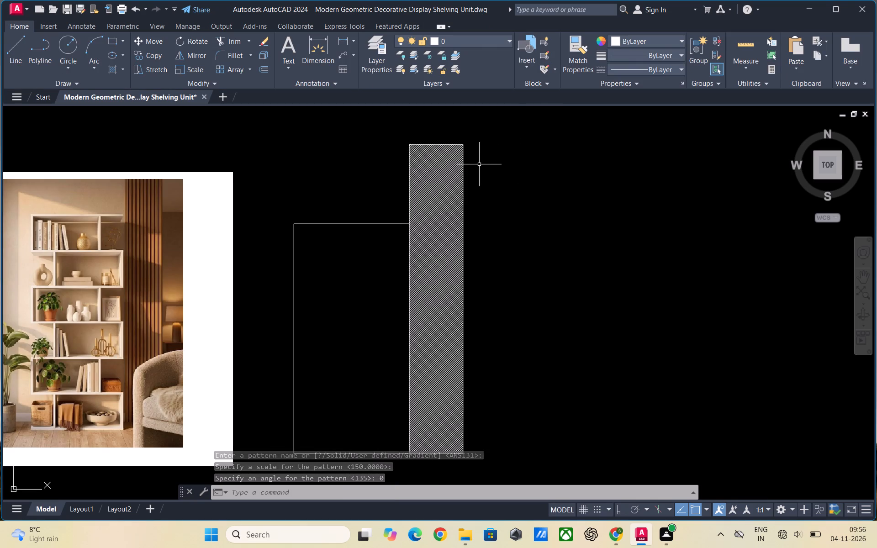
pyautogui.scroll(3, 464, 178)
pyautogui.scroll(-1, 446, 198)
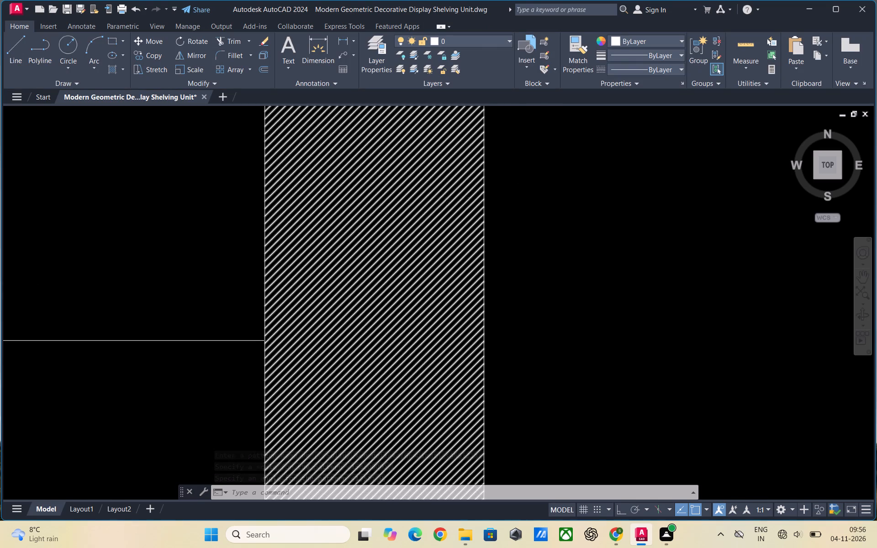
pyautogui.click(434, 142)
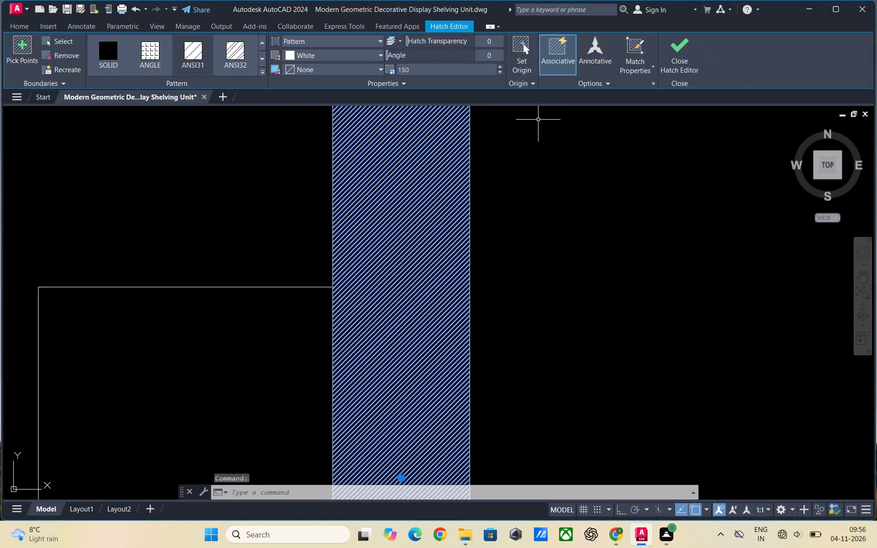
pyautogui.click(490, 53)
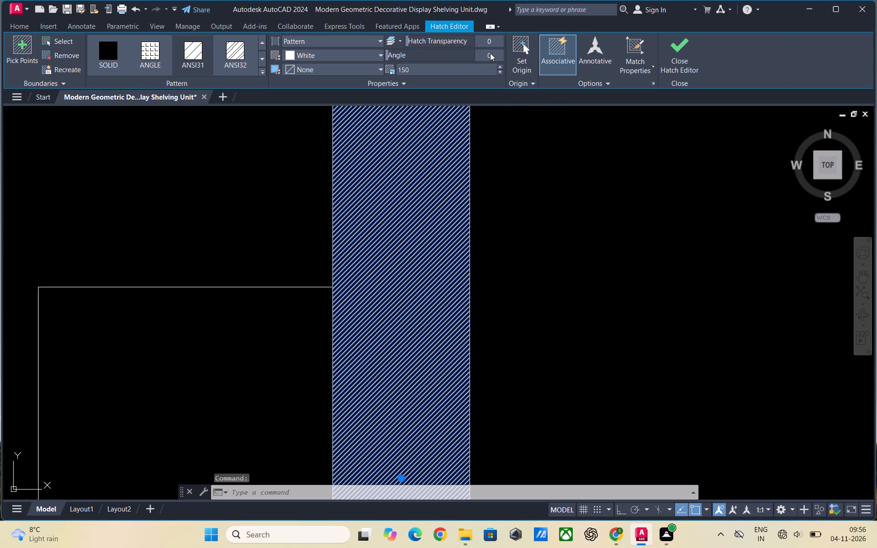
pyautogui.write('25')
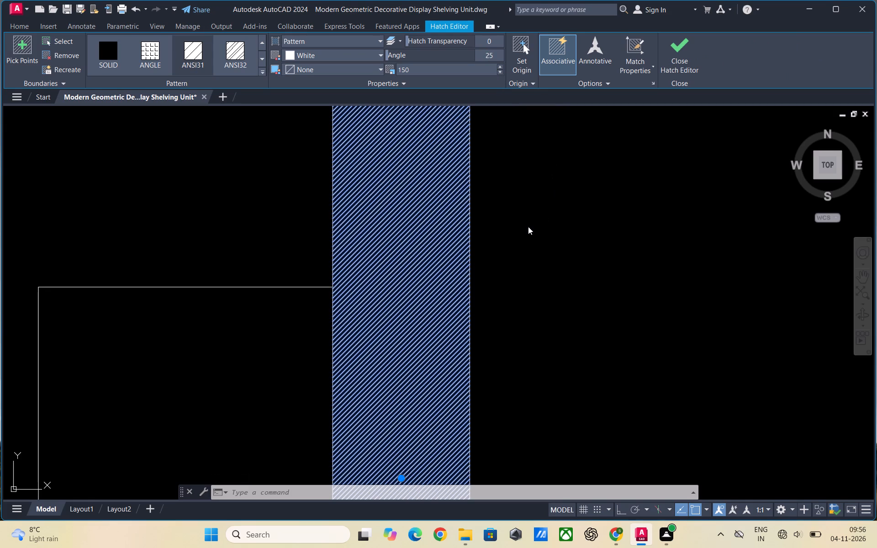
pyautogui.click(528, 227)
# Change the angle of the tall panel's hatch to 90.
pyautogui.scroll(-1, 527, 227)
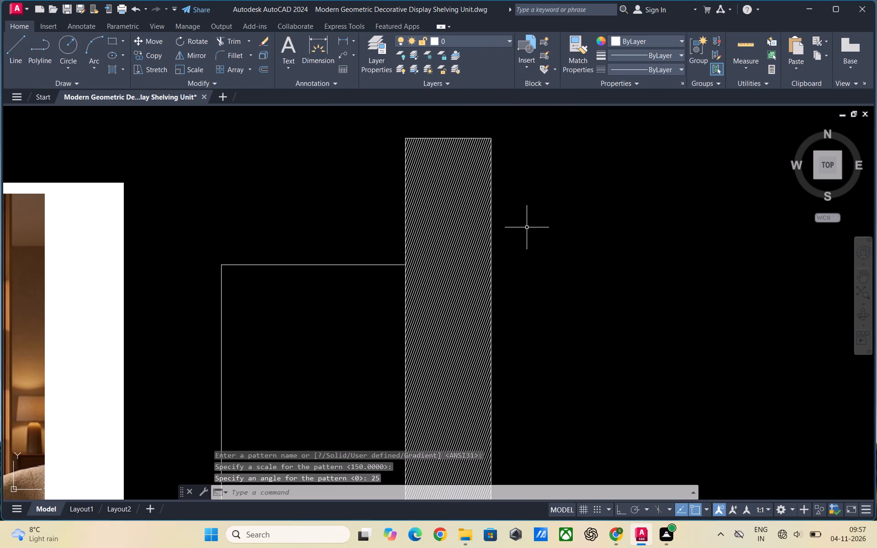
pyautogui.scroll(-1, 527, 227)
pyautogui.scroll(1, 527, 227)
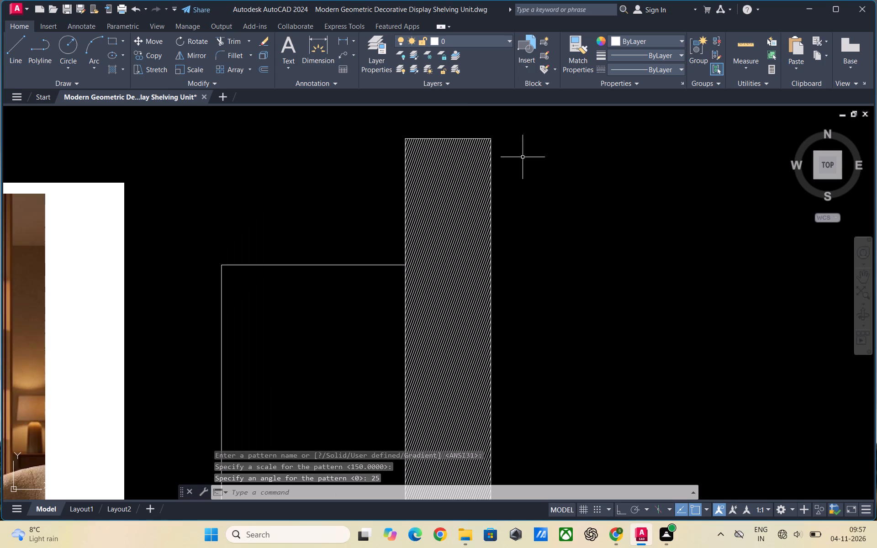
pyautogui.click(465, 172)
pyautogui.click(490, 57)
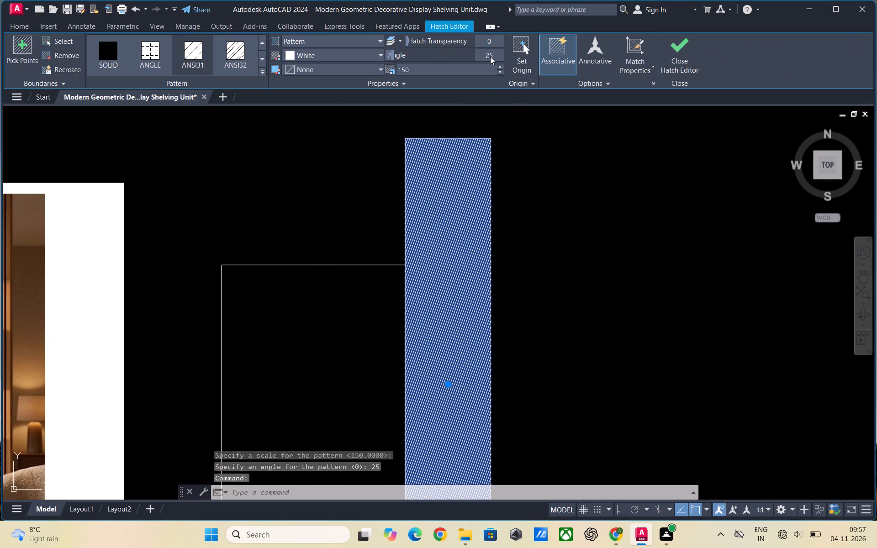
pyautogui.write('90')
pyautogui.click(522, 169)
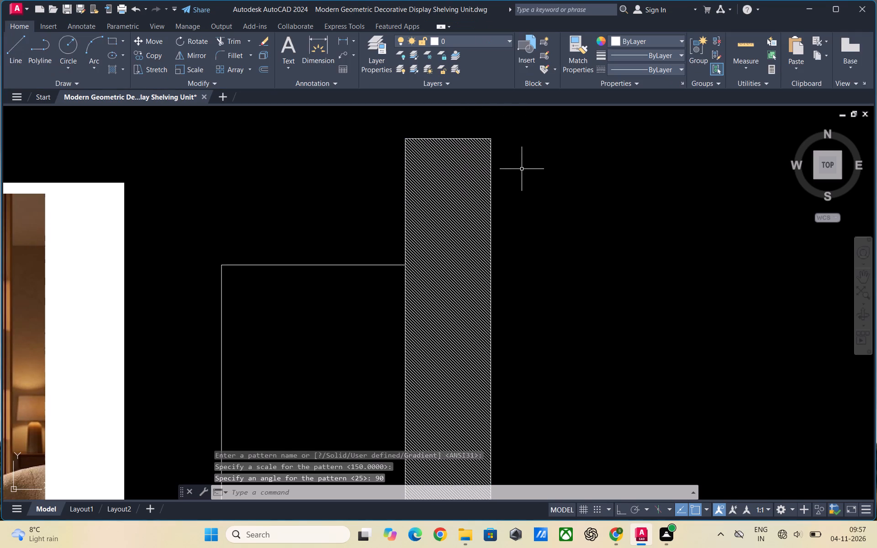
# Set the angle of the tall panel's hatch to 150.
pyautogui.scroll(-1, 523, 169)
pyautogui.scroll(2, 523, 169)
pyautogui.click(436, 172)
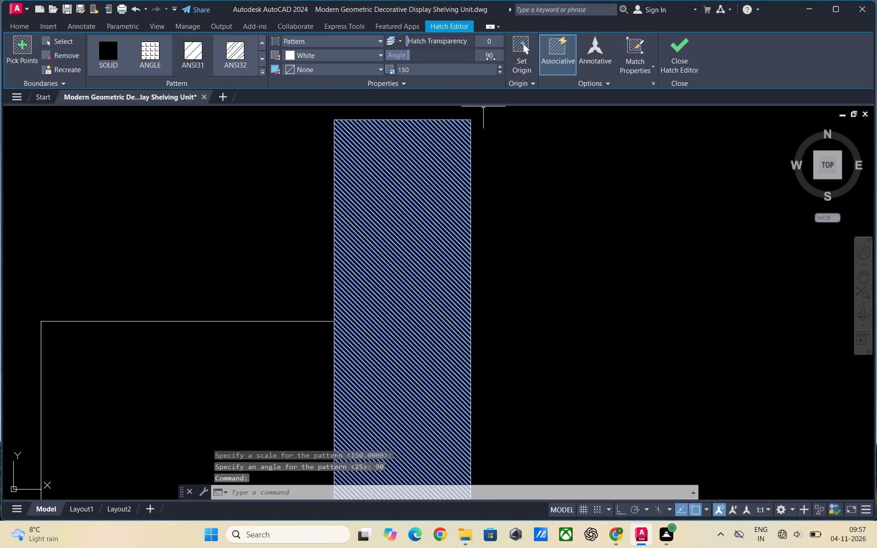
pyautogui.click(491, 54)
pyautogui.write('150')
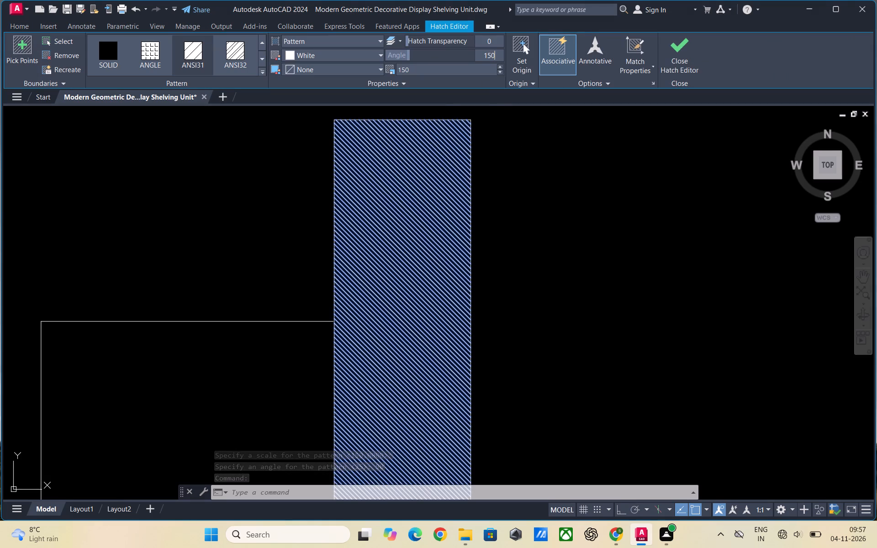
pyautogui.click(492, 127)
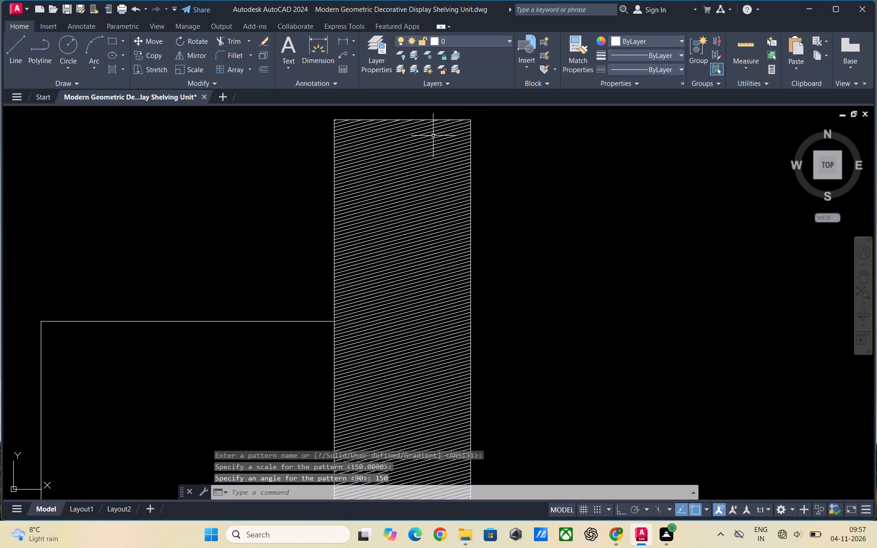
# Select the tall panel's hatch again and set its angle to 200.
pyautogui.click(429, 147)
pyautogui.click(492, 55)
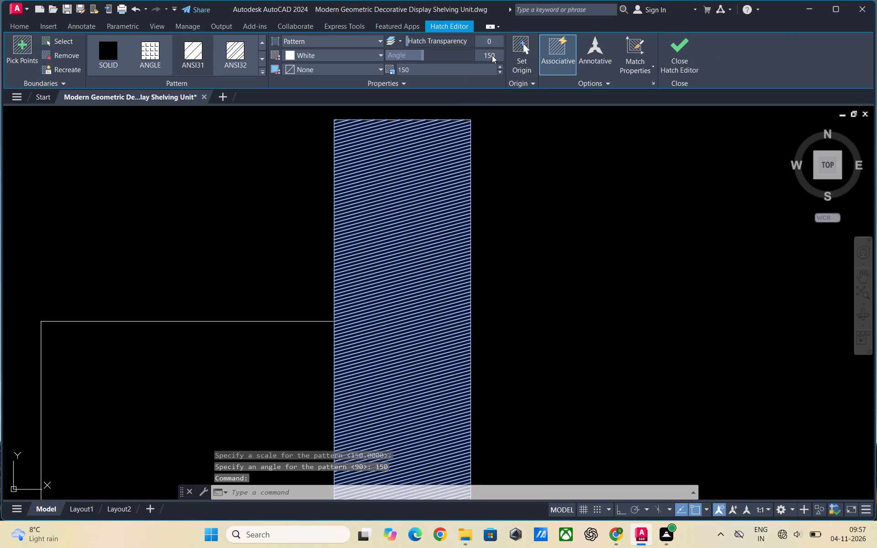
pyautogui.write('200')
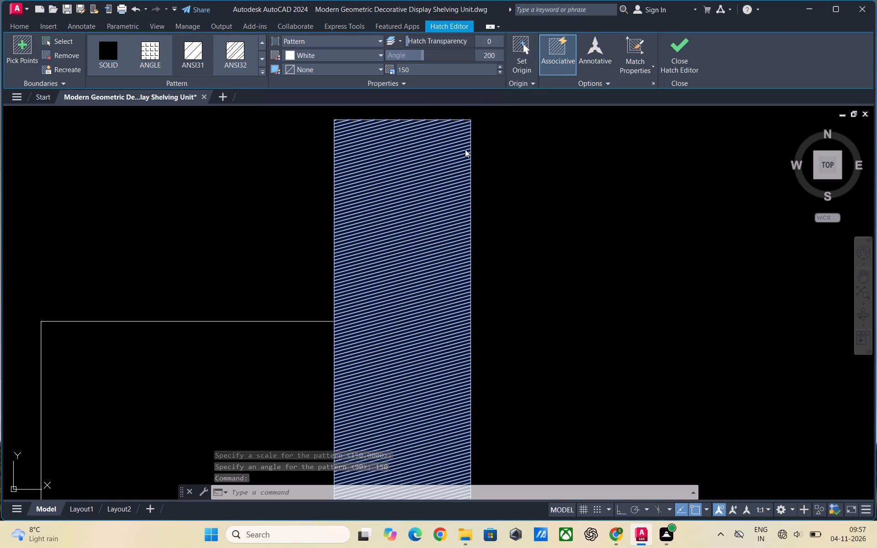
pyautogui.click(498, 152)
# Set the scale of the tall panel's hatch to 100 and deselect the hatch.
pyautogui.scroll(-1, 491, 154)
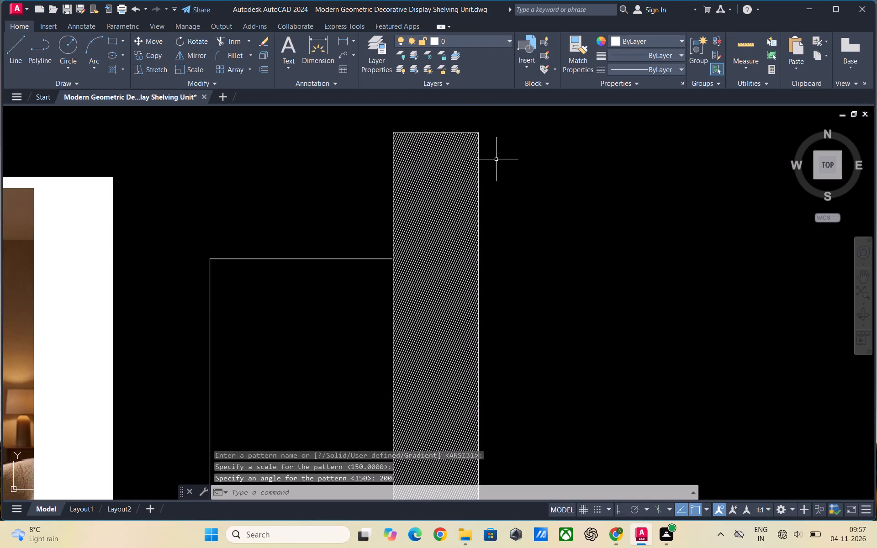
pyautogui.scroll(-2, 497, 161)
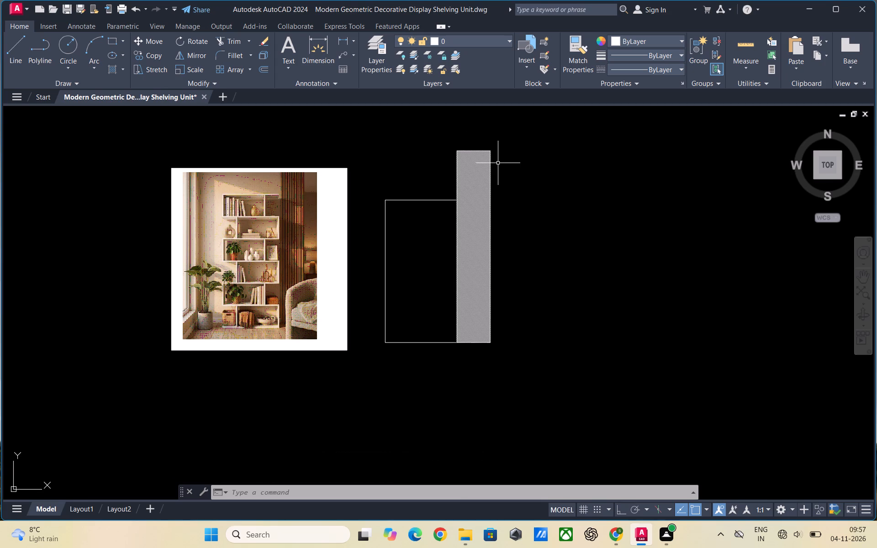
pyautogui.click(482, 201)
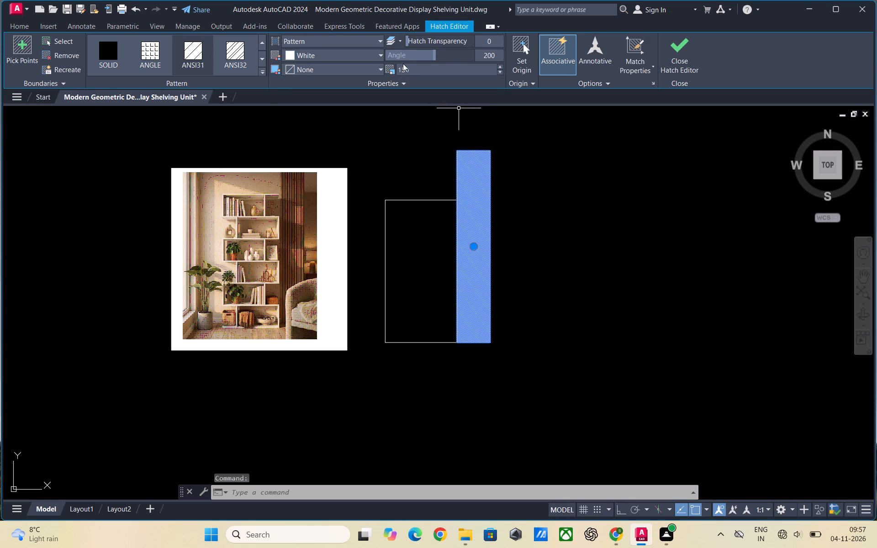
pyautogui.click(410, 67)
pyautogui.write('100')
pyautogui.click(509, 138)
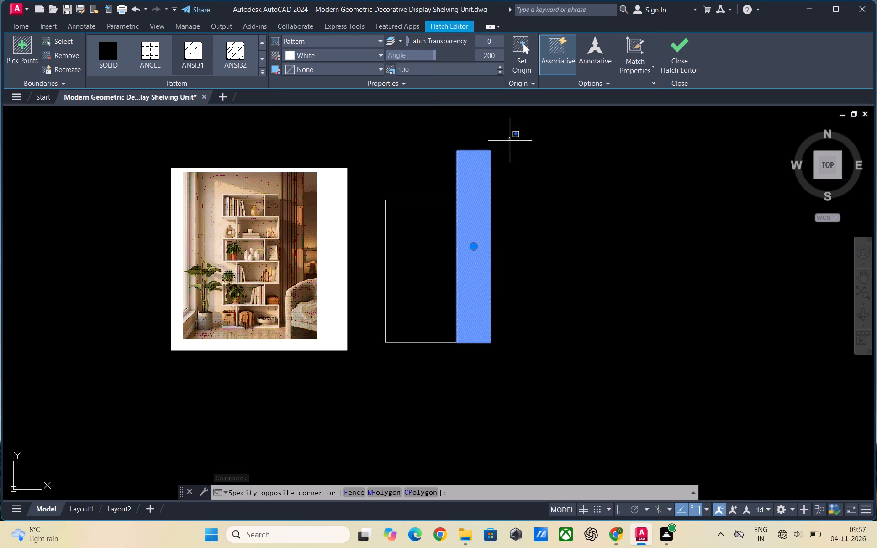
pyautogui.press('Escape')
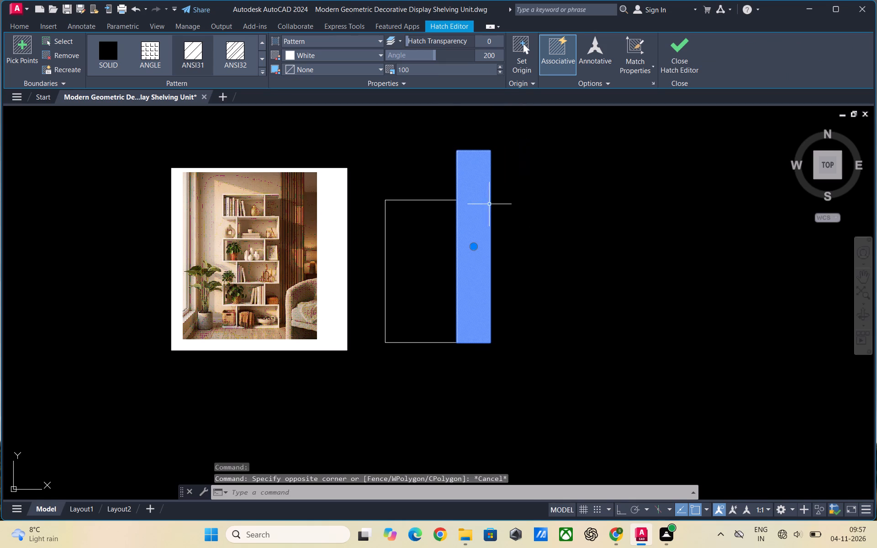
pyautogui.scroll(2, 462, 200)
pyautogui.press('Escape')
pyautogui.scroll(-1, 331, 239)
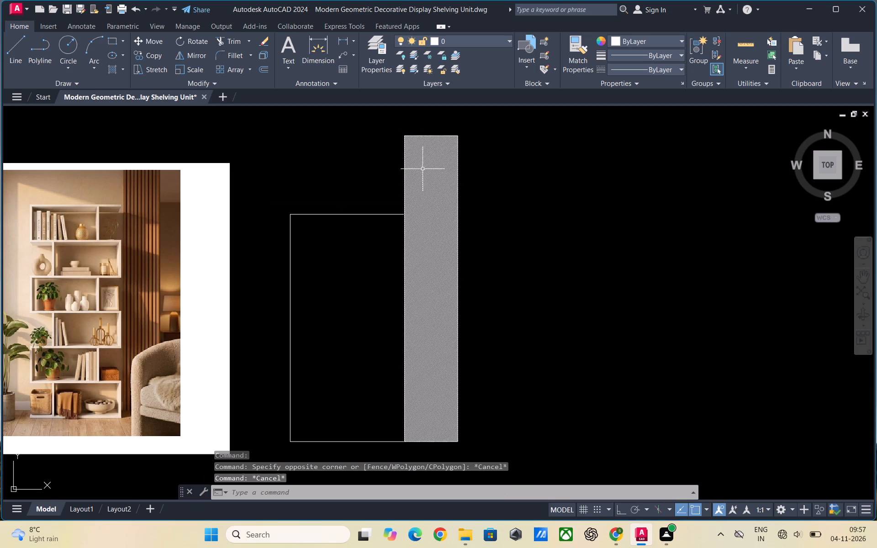
# Reselect the tall panel's hatch and set its scale to 250.
pyautogui.click(430, 183)
pyautogui.click(422, 72)
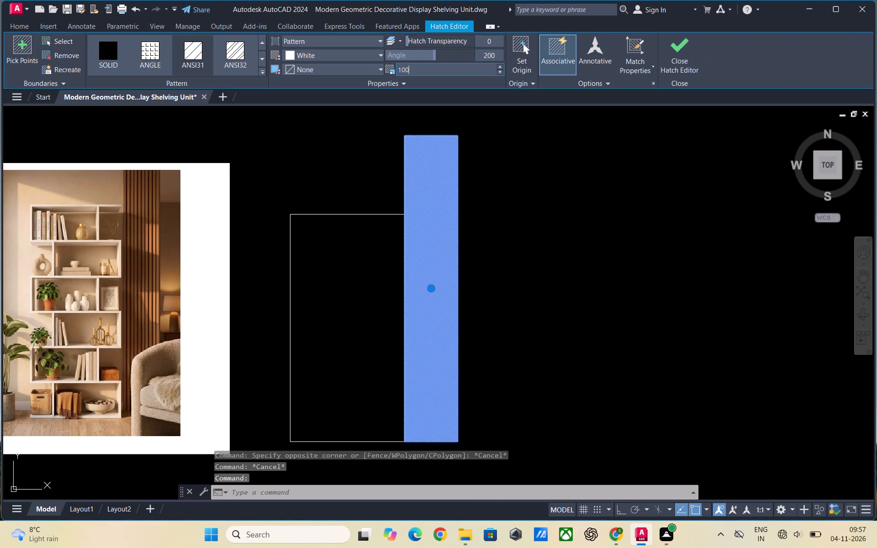
pyautogui.press('2')
pyautogui.press('5')
pyautogui.press('0')
pyautogui.click(490, 155)
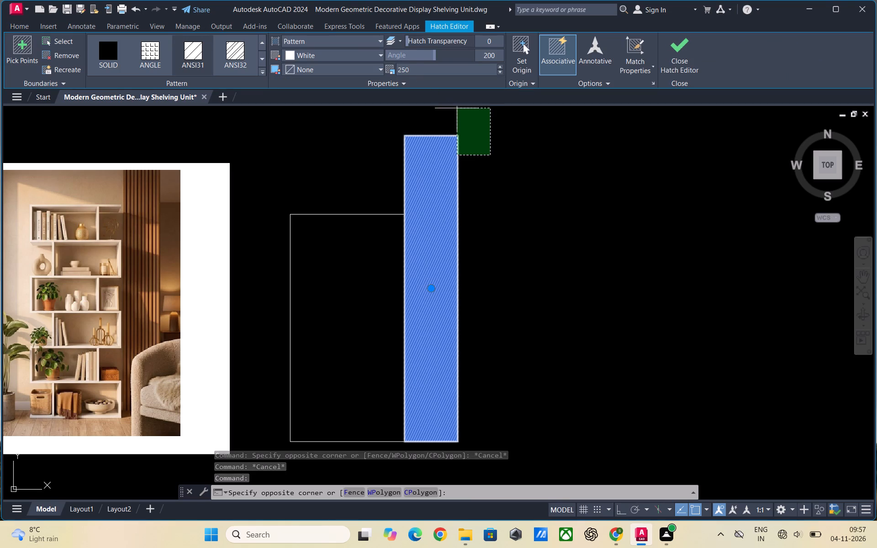
pyautogui.press('Escape')
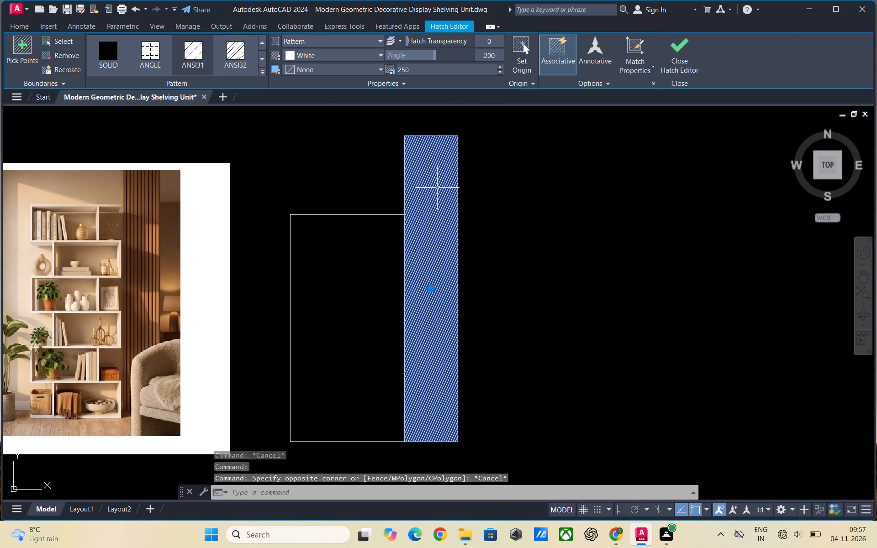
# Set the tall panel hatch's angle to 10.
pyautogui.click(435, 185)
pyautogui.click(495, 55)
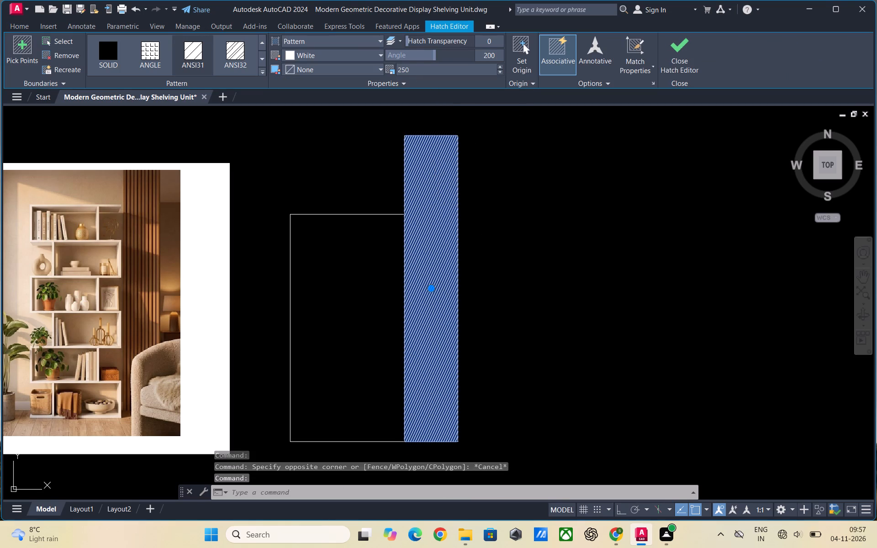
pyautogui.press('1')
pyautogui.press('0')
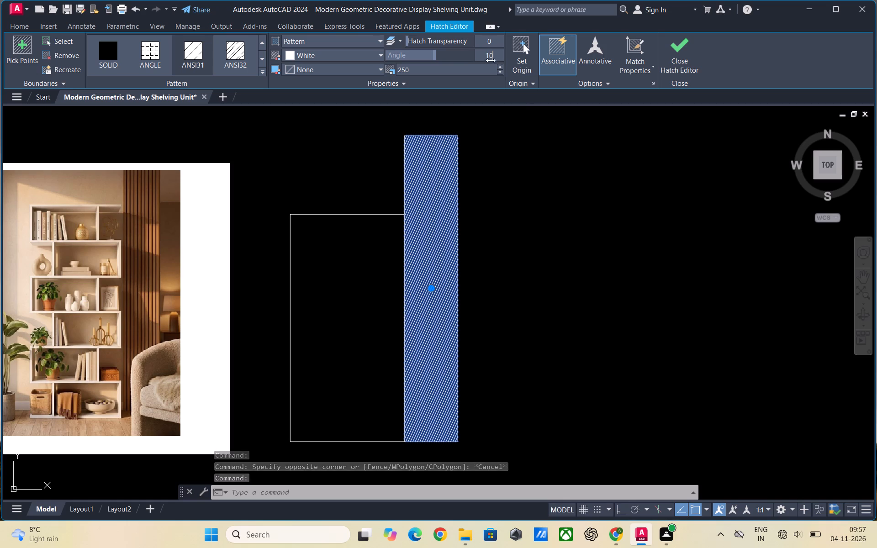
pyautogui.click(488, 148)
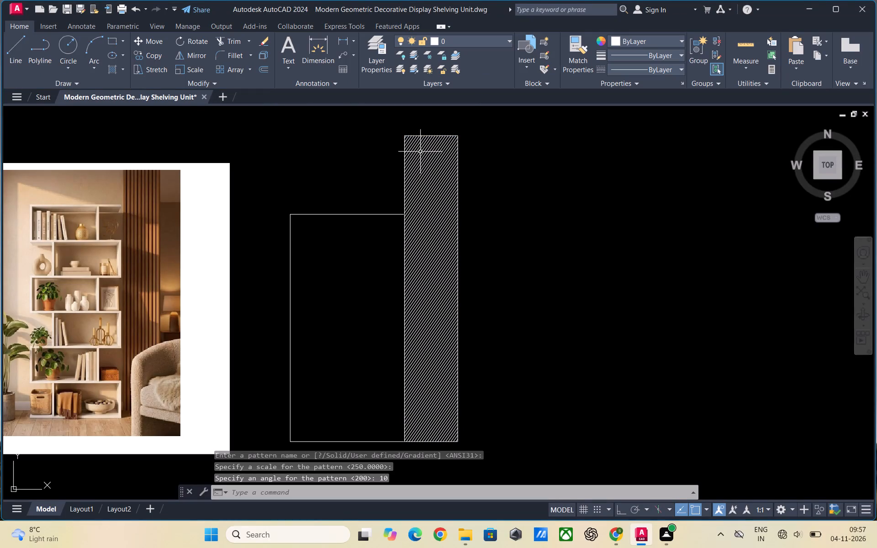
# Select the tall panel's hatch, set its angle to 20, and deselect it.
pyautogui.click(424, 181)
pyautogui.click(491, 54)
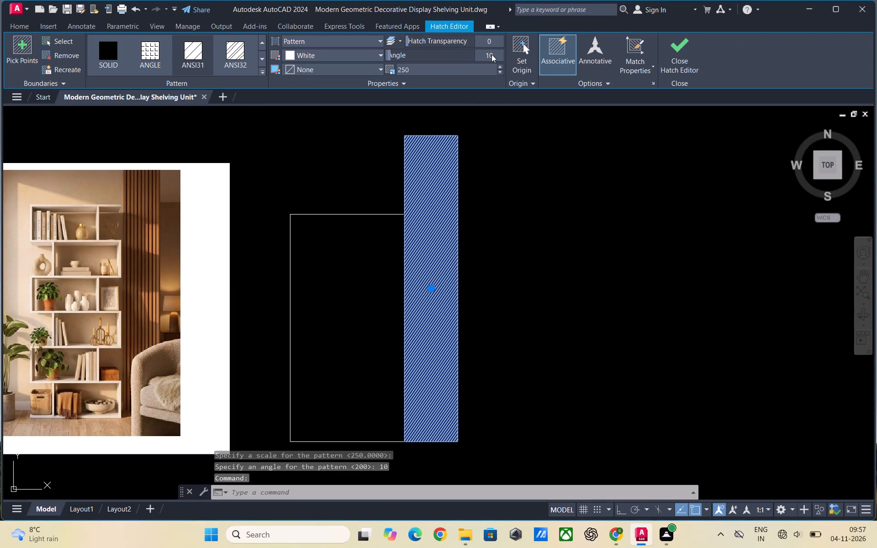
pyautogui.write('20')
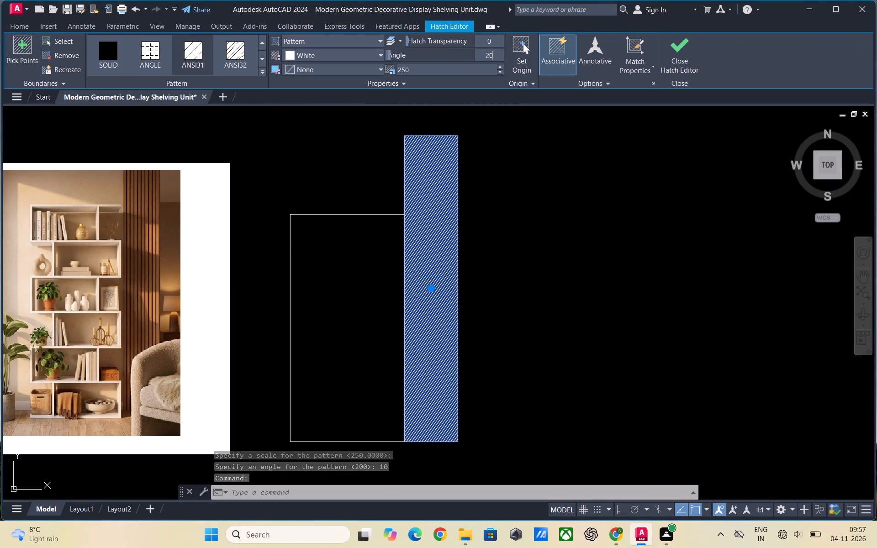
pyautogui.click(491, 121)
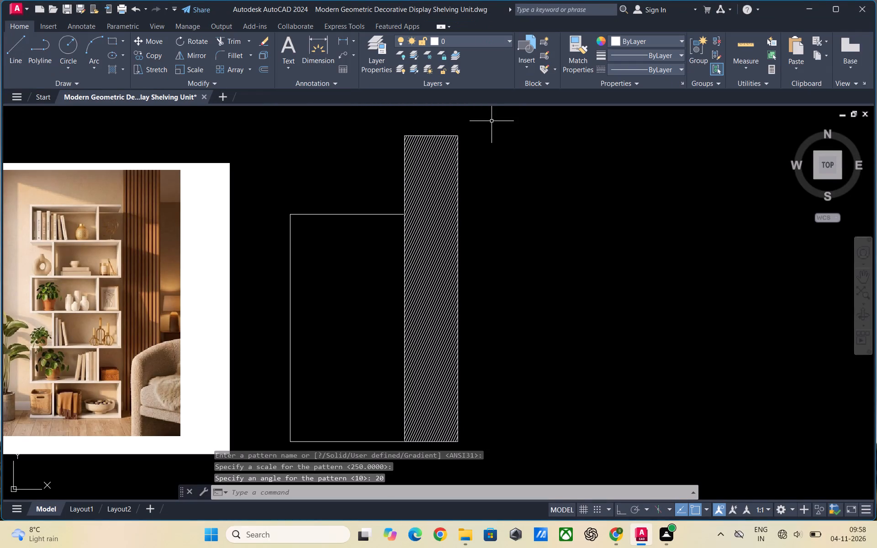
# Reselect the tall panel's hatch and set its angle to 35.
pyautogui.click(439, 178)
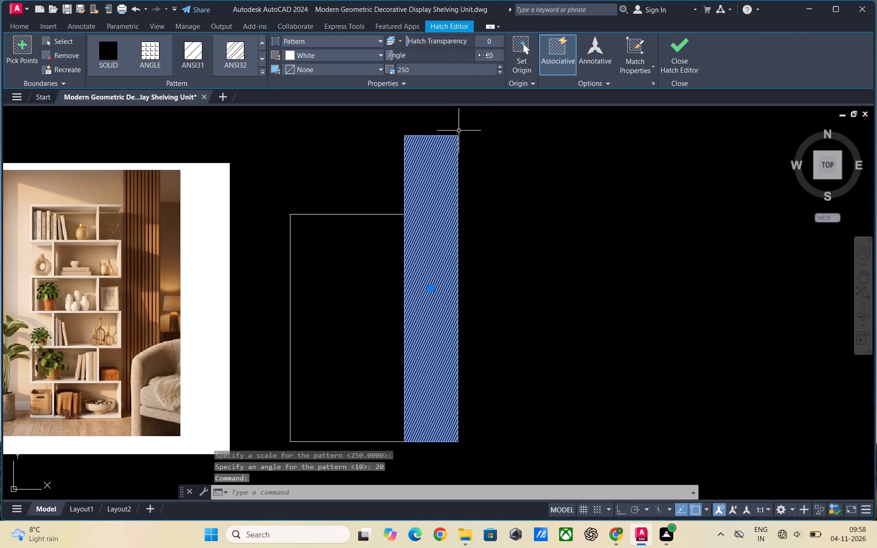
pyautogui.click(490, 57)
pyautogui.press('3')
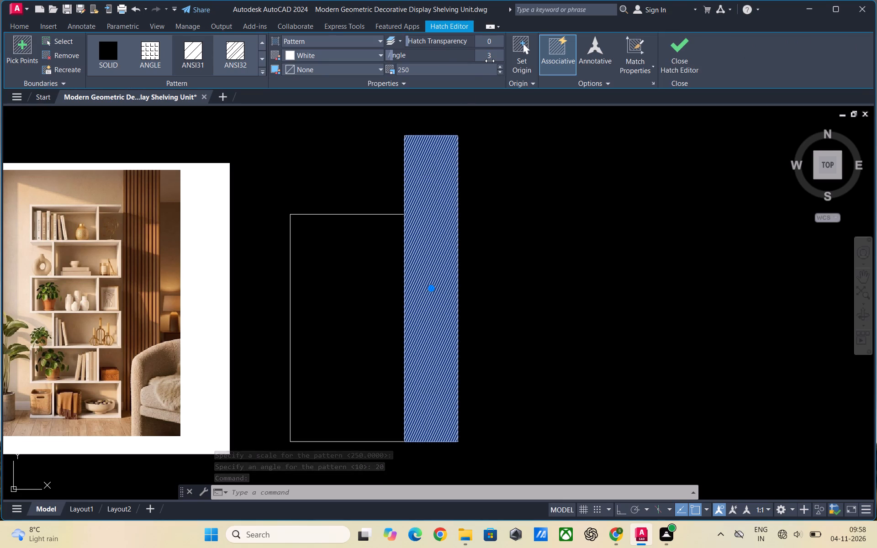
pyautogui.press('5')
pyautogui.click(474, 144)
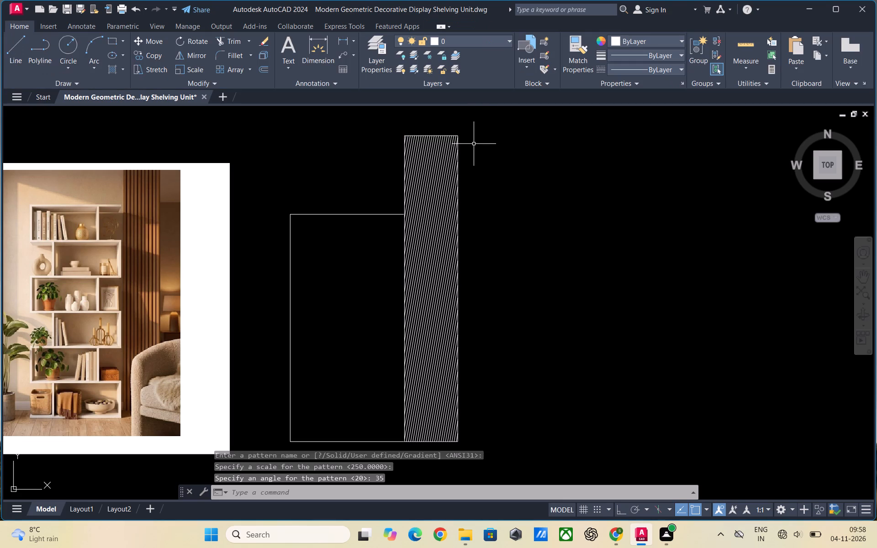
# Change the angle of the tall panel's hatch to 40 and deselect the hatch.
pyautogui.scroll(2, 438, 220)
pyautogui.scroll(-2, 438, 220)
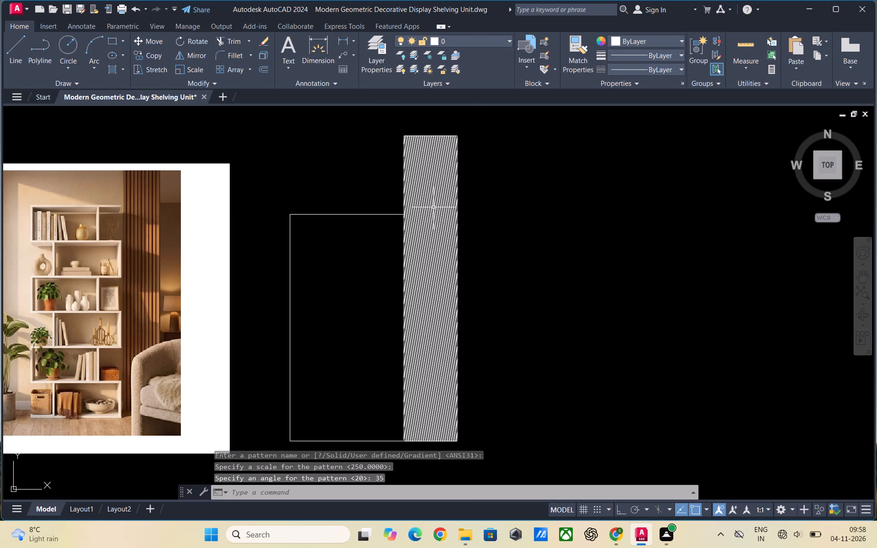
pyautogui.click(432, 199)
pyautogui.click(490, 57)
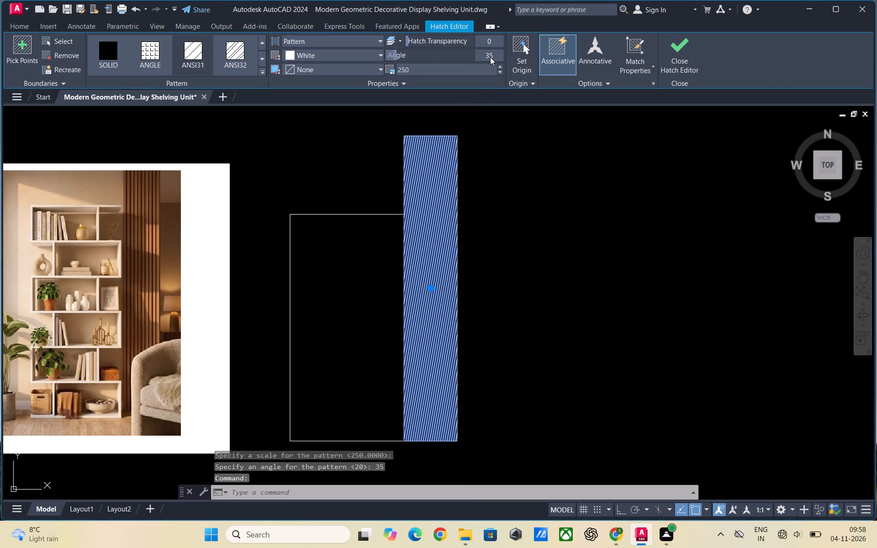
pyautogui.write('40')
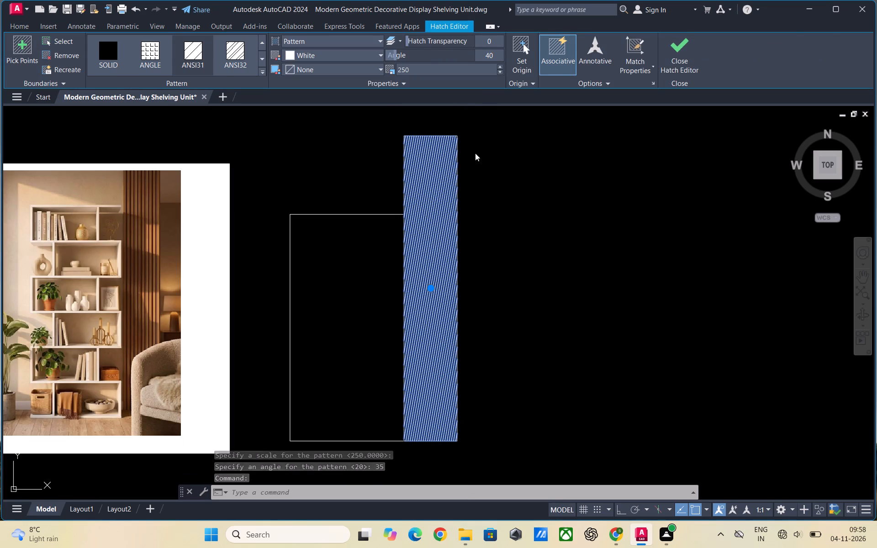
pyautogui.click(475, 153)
# Set the angle of the tall panel's hatch to 45 so its lines run vertically like slats.
pyautogui.scroll(2, 439, 205)
pyautogui.scroll(-2, 439, 205)
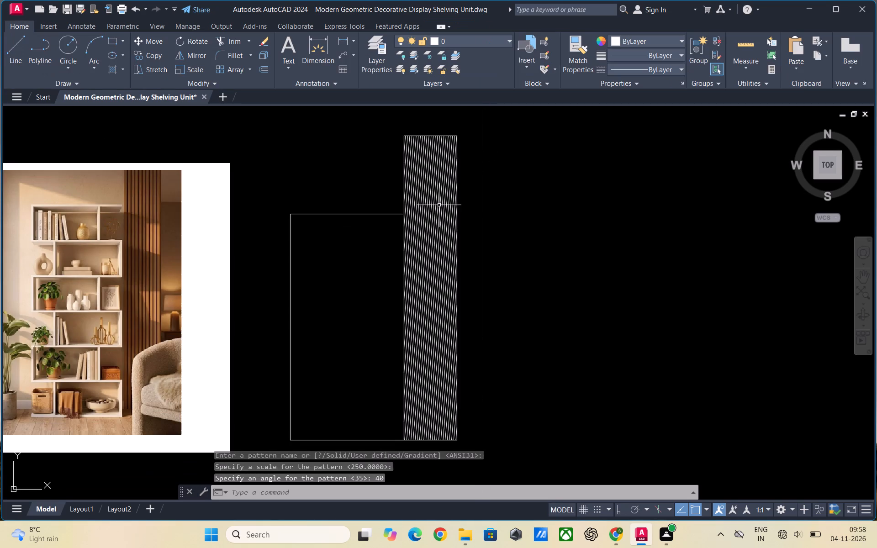
pyautogui.scroll(-1, 439, 205)
pyautogui.click(435, 197)
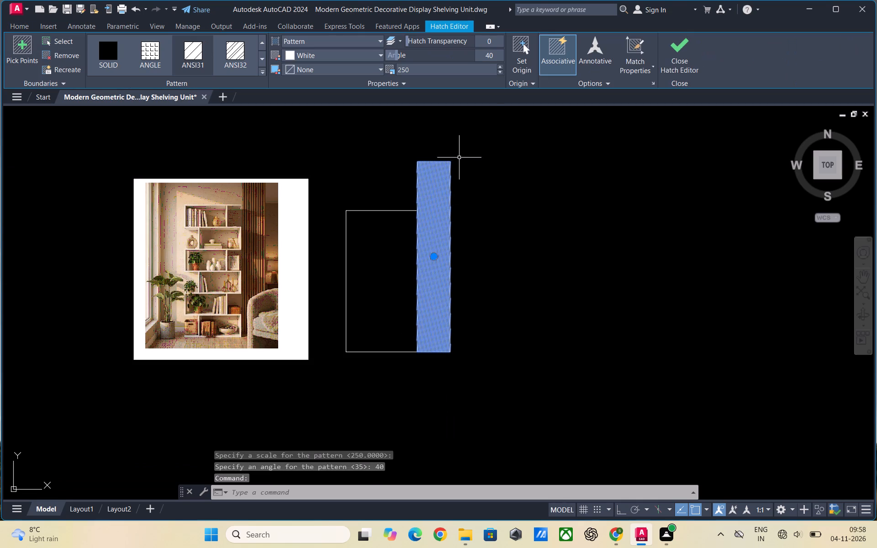
pyautogui.click(493, 56)
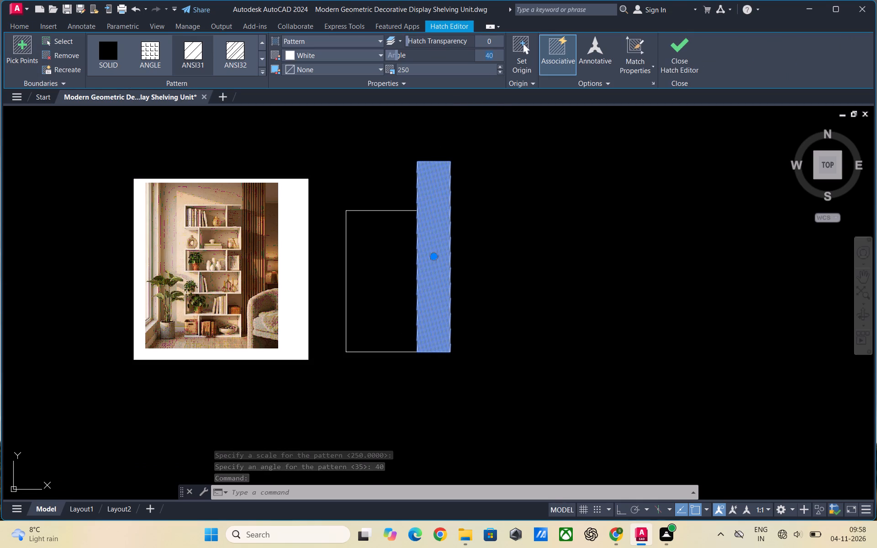
pyautogui.press('4')
pyautogui.press('5')
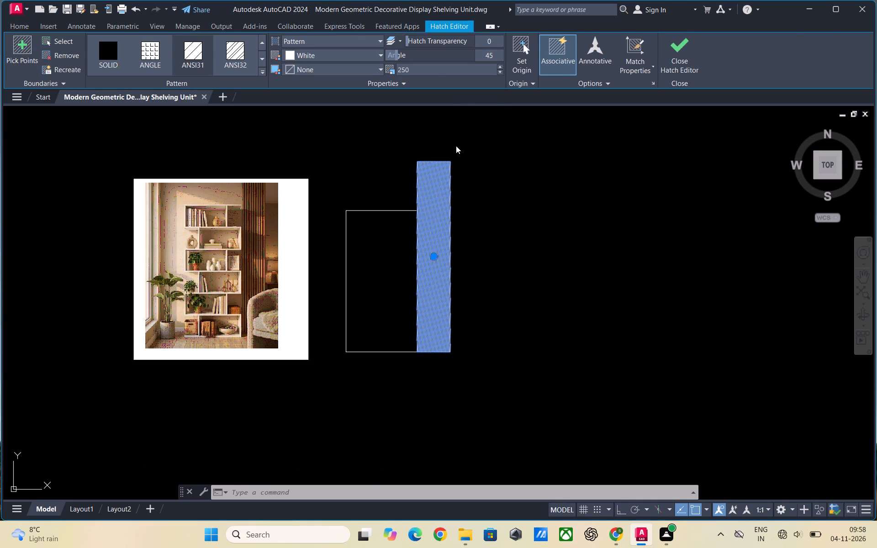
pyautogui.click(456, 146)
# Set the scale of the tall panel's vertical-line hatch to 300 and deselect the hatch.
pyautogui.scroll(2, 421, 248)
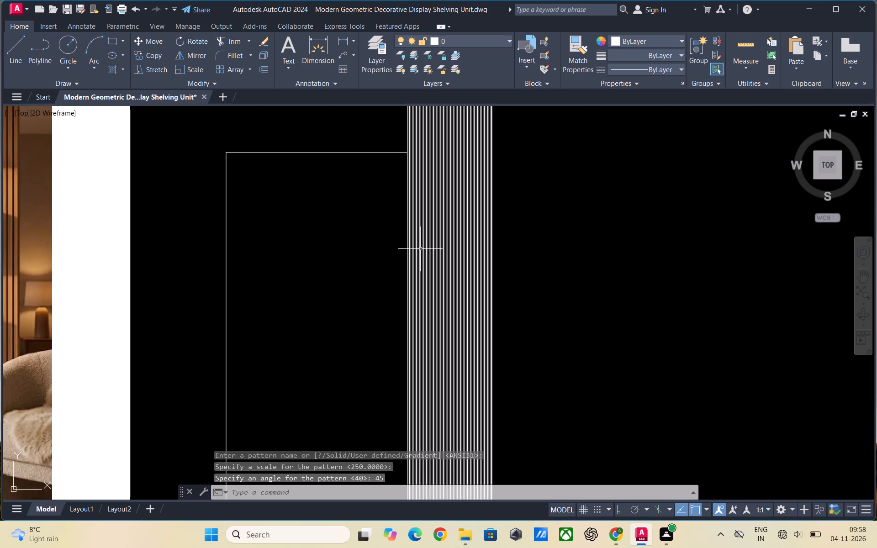
pyautogui.scroll(-1, 420, 249)
pyautogui.scroll(-1, 534, 304)
pyautogui.scroll(2, 550, 298)
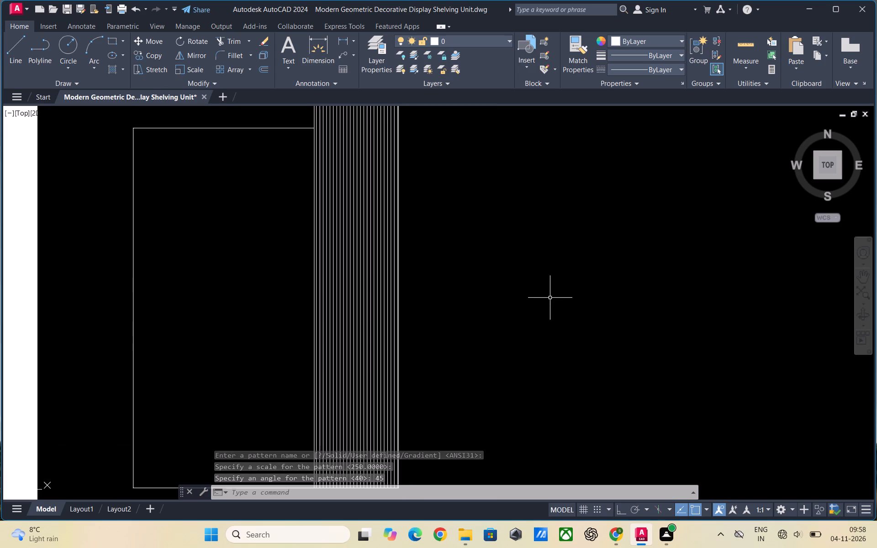
pyautogui.click(380, 275)
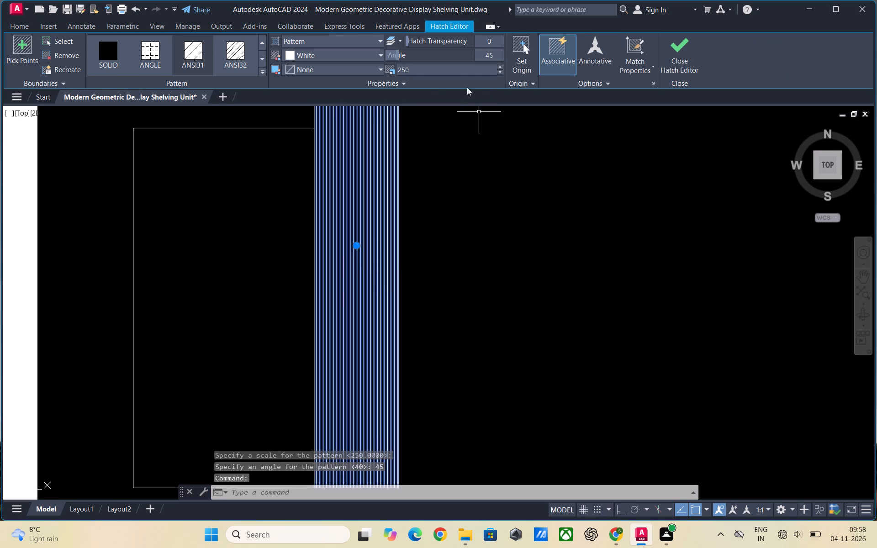
pyautogui.click(421, 68)
pyautogui.write('30')
pyautogui.press('0')
pyautogui.click(469, 214)
pyautogui.scroll(-2, 473, 258)
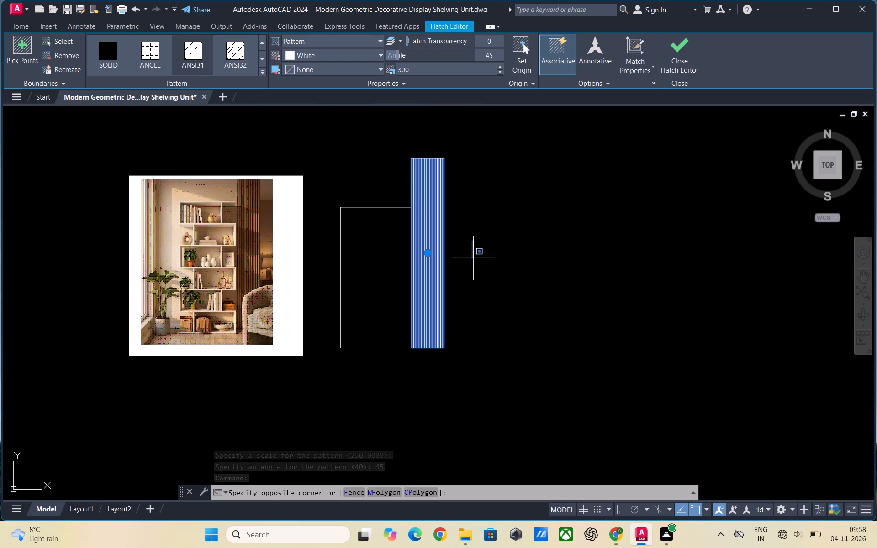
pyautogui.press('Escape')
pyautogui.press('Escape')
# Delete the black (0,0,0) hatch filling the shelving unit's rectangle beside the slatted panel.
pyautogui.scroll(2, 438, 207)
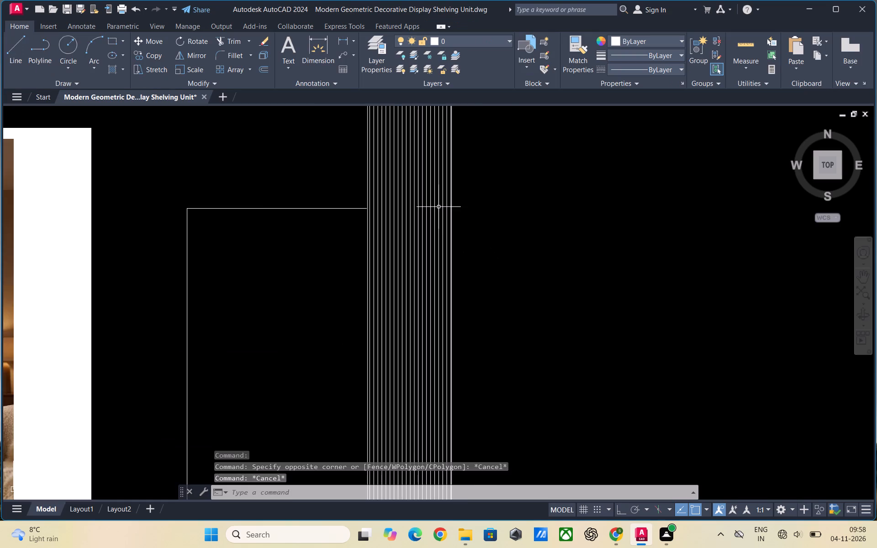
pyautogui.scroll(-1, 438, 206)
pyautogui.scroll(-2, 489, 263)
pyautogui.scroll(2, 478, 252)
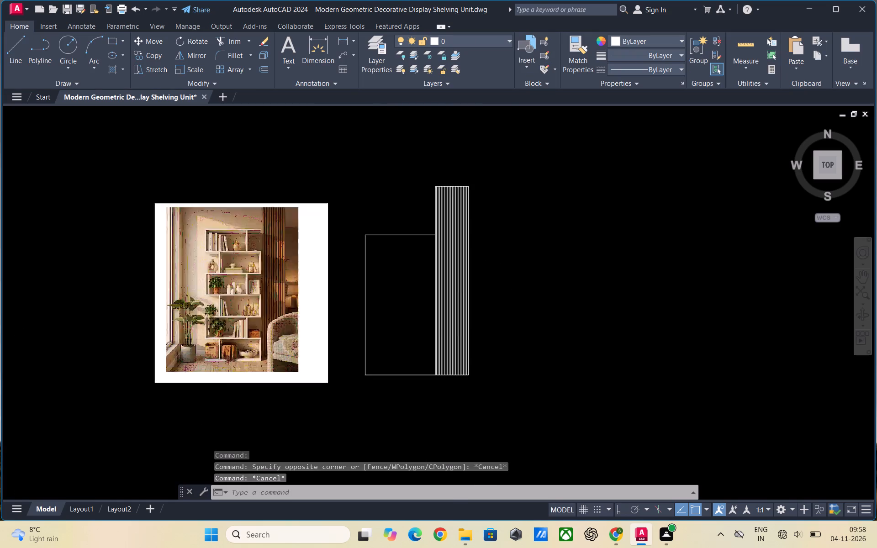
pyautogui.scroll(1, 445, 236)
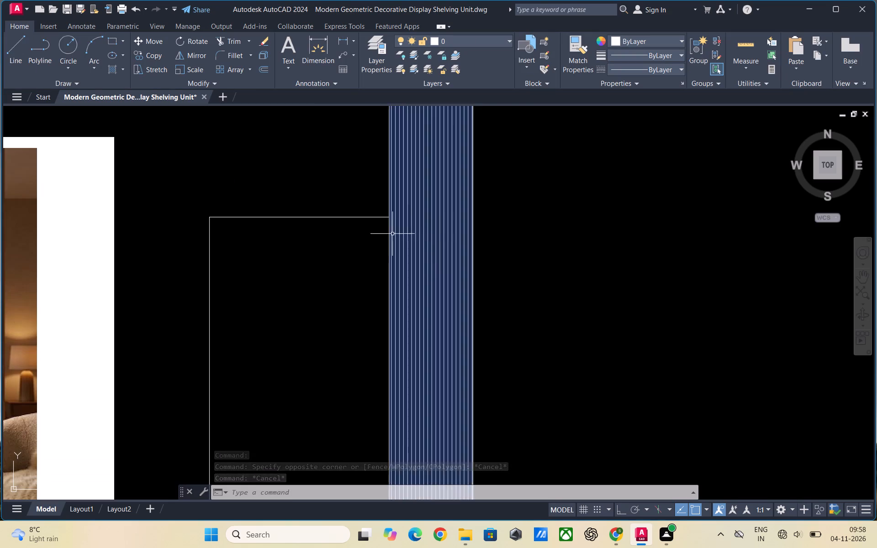
pyautogui.scroll(2, 409, 243)
pyautogui.scroll(-2, 319, 246)
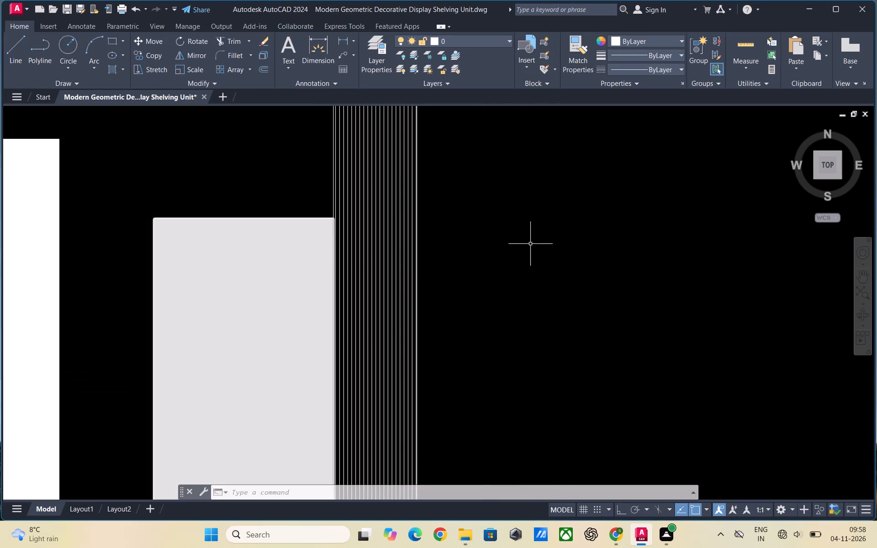
pyautogui.scroll(-1, 539, 244)
pyautogui.click(367, 267)
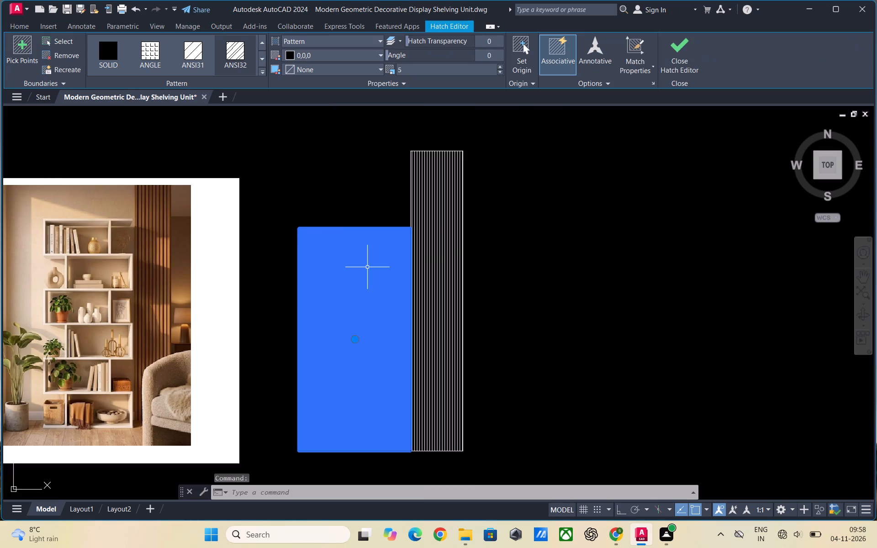
pyautogui.press('Delete')
# Save the shelving unit drawing under its current name.
pyautogui.scroll(-2, 536, 284)
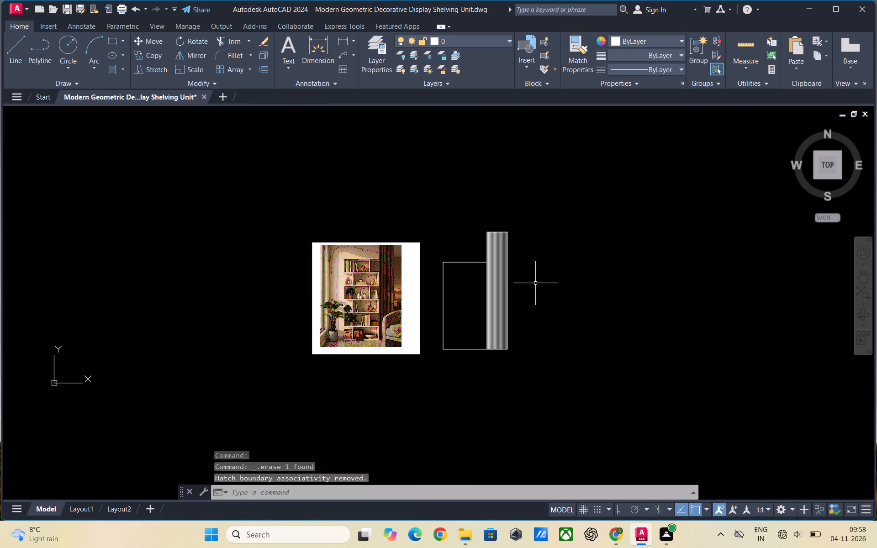
pyautogui.scroll(1, 567, 316)
pyautogui.hotkey('ctrl', 's')
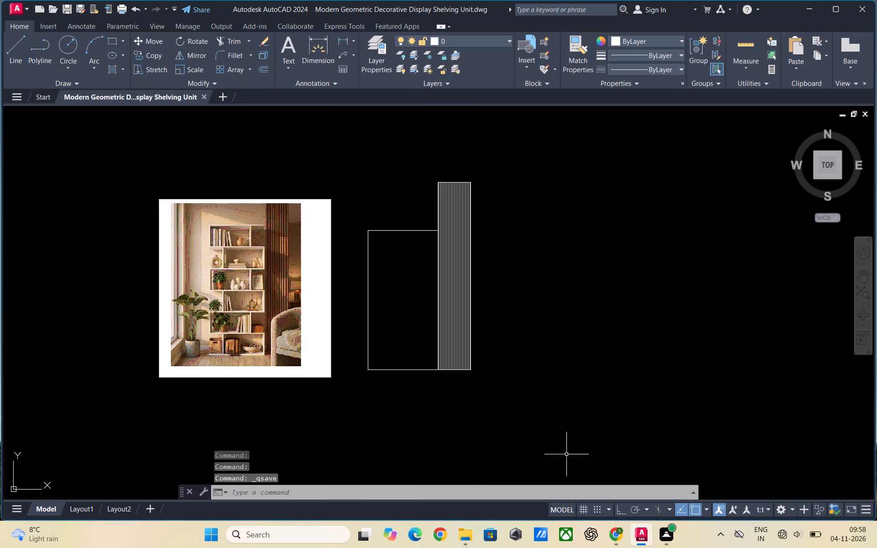
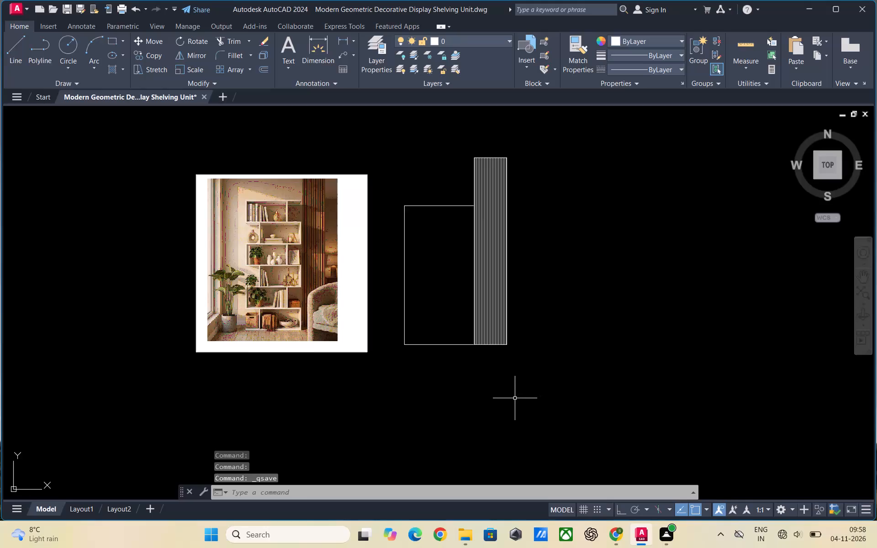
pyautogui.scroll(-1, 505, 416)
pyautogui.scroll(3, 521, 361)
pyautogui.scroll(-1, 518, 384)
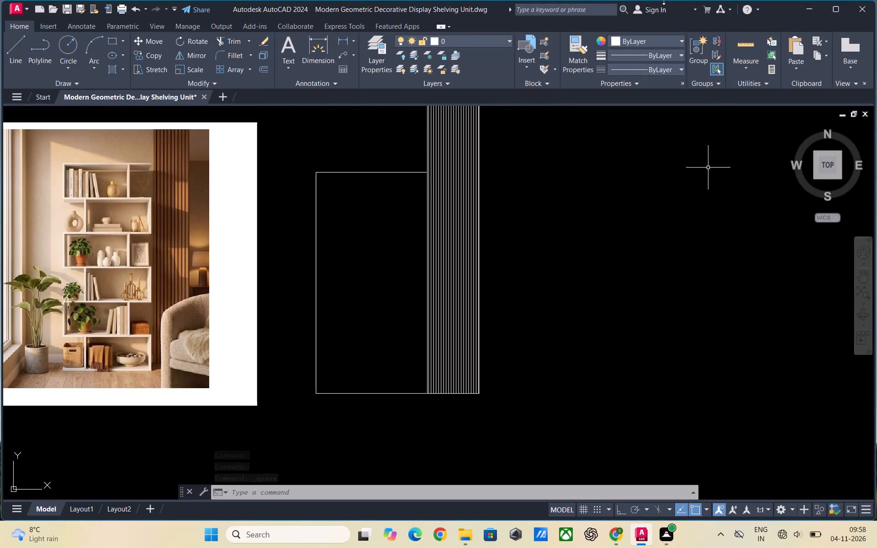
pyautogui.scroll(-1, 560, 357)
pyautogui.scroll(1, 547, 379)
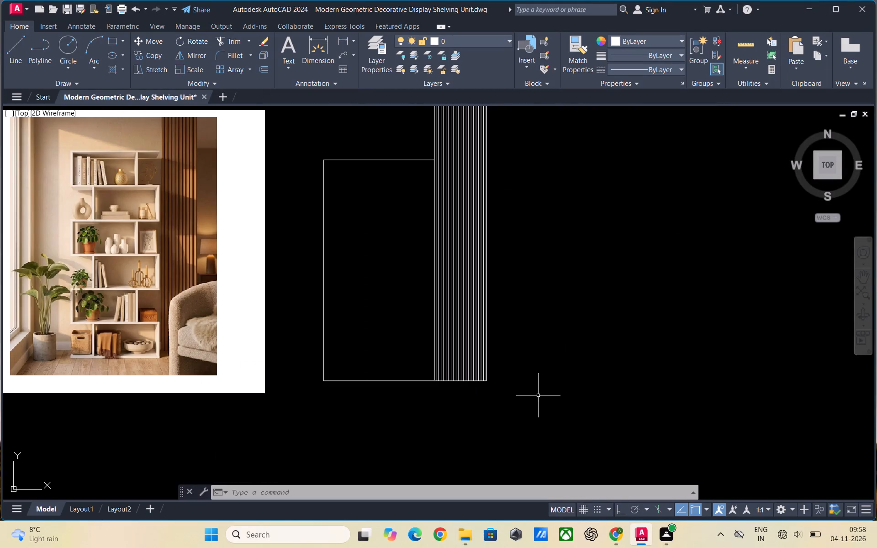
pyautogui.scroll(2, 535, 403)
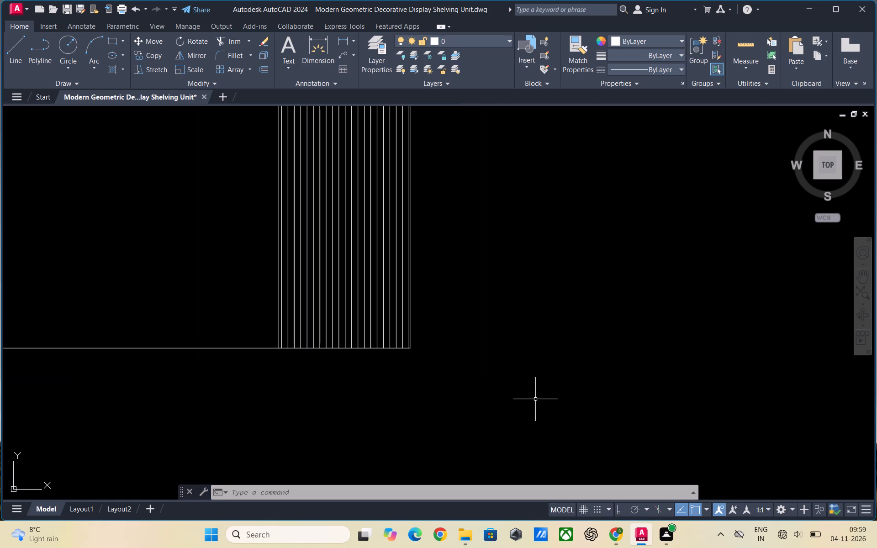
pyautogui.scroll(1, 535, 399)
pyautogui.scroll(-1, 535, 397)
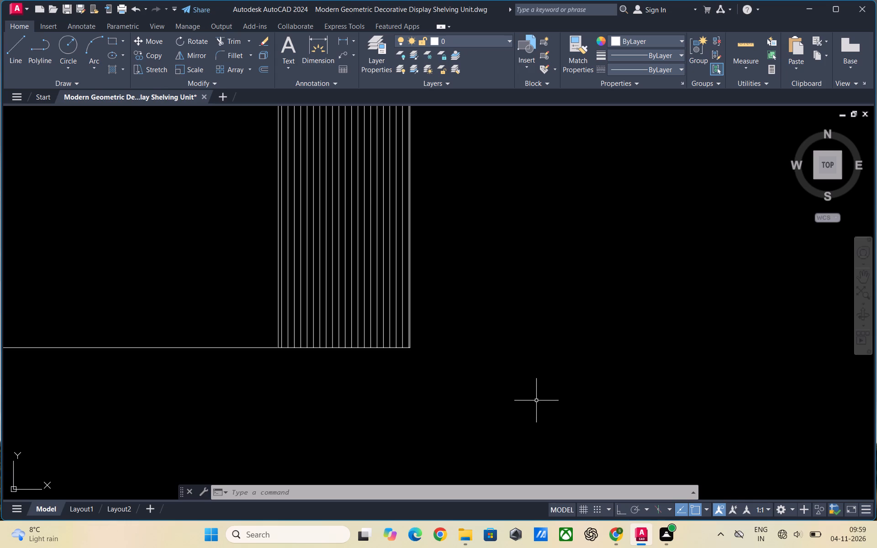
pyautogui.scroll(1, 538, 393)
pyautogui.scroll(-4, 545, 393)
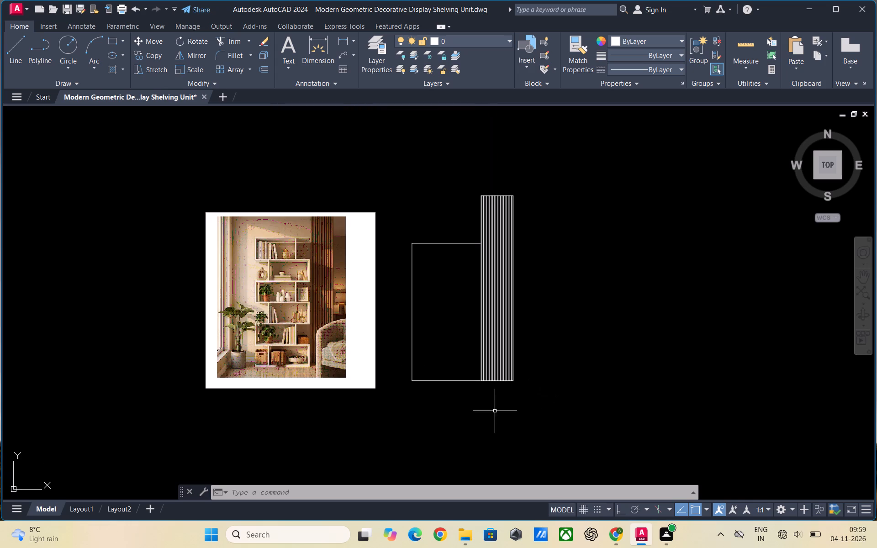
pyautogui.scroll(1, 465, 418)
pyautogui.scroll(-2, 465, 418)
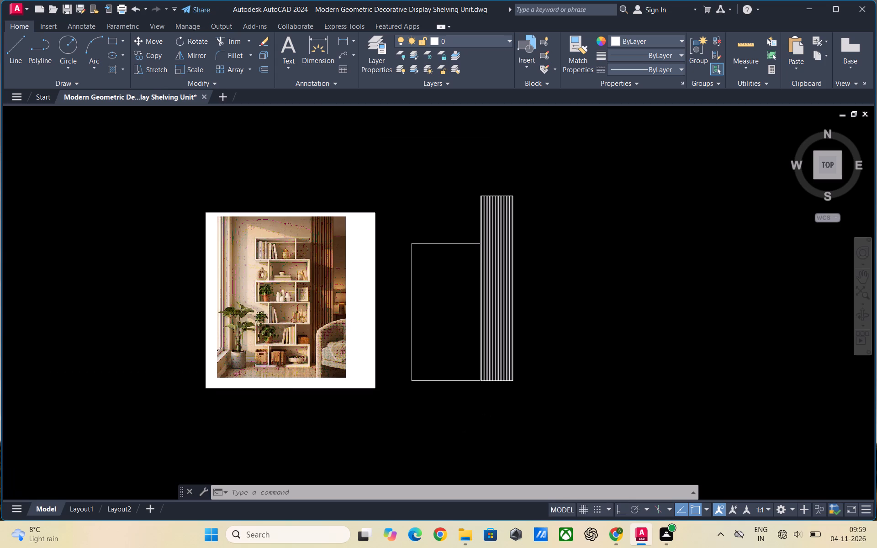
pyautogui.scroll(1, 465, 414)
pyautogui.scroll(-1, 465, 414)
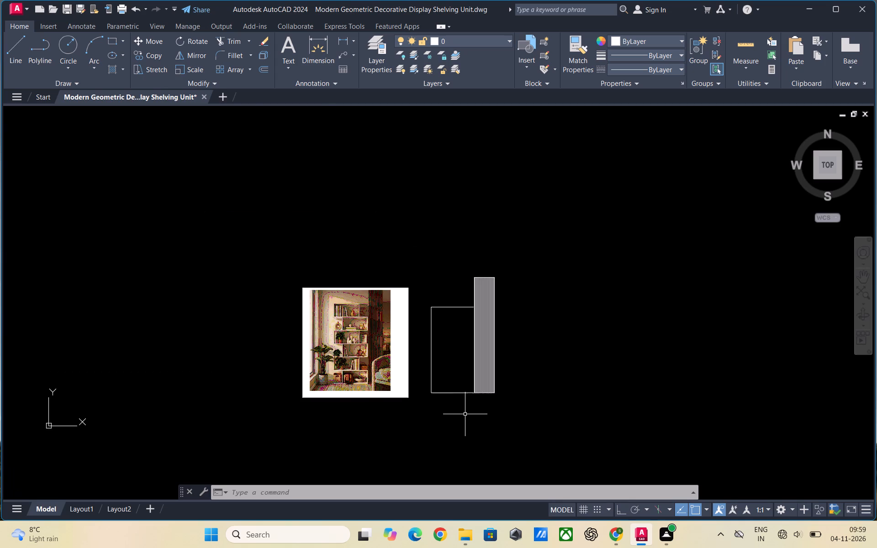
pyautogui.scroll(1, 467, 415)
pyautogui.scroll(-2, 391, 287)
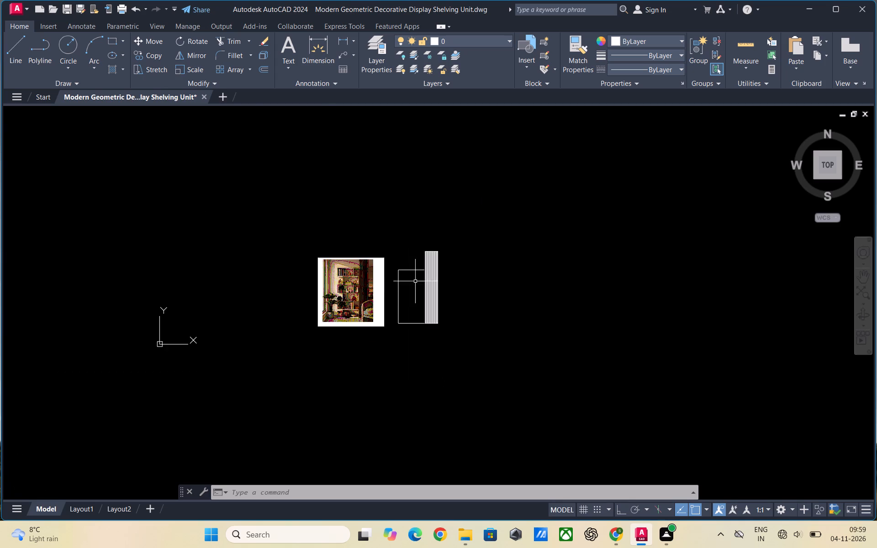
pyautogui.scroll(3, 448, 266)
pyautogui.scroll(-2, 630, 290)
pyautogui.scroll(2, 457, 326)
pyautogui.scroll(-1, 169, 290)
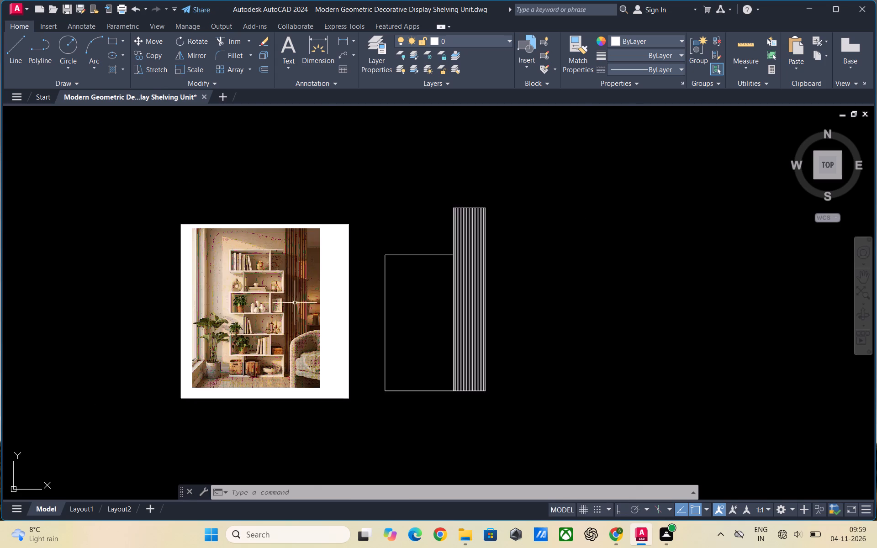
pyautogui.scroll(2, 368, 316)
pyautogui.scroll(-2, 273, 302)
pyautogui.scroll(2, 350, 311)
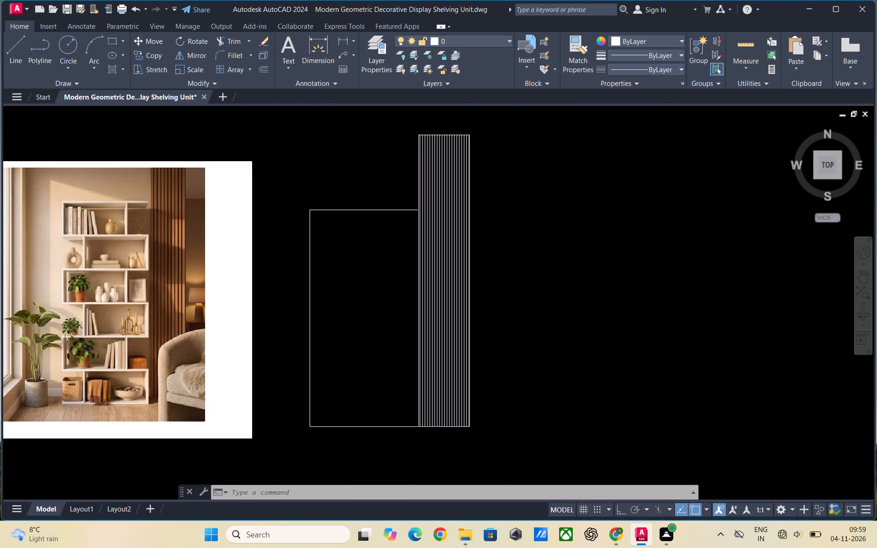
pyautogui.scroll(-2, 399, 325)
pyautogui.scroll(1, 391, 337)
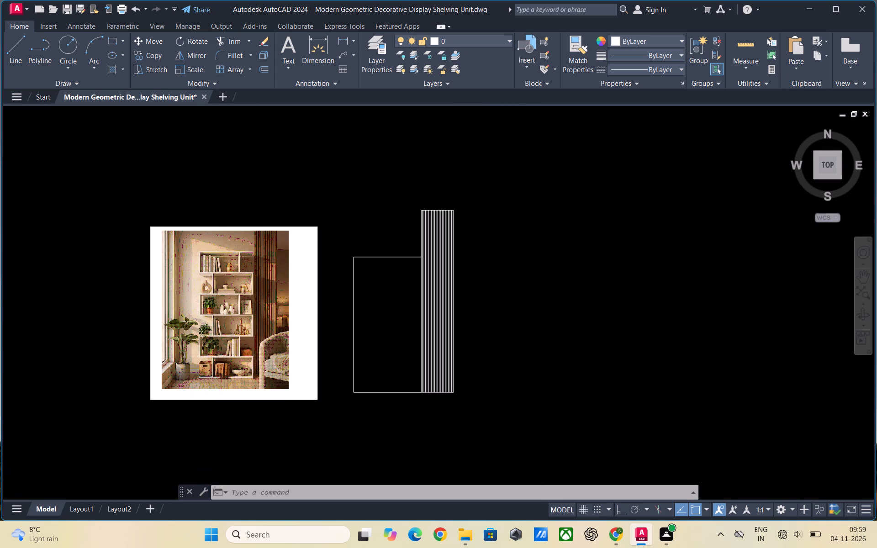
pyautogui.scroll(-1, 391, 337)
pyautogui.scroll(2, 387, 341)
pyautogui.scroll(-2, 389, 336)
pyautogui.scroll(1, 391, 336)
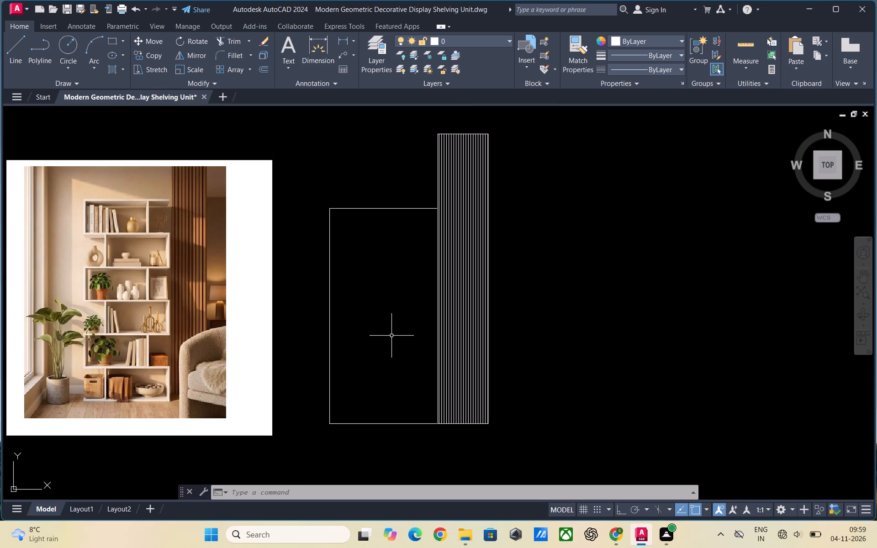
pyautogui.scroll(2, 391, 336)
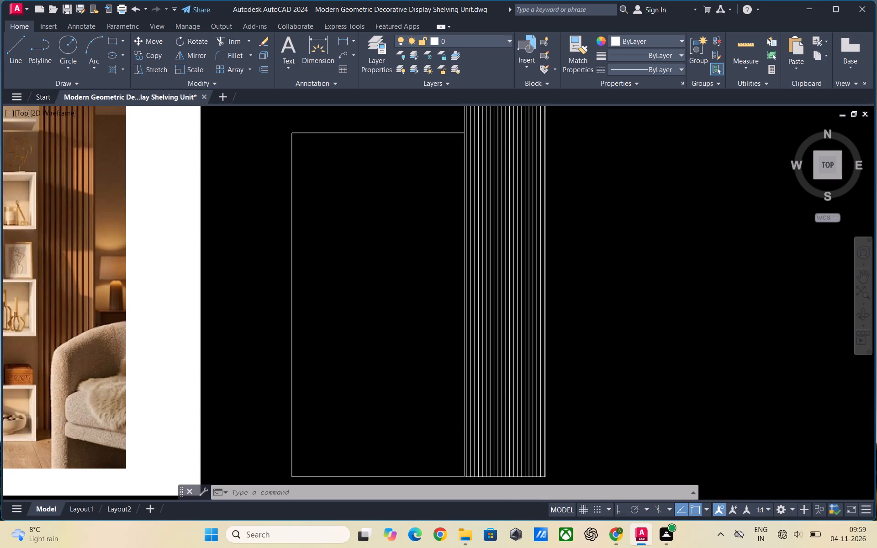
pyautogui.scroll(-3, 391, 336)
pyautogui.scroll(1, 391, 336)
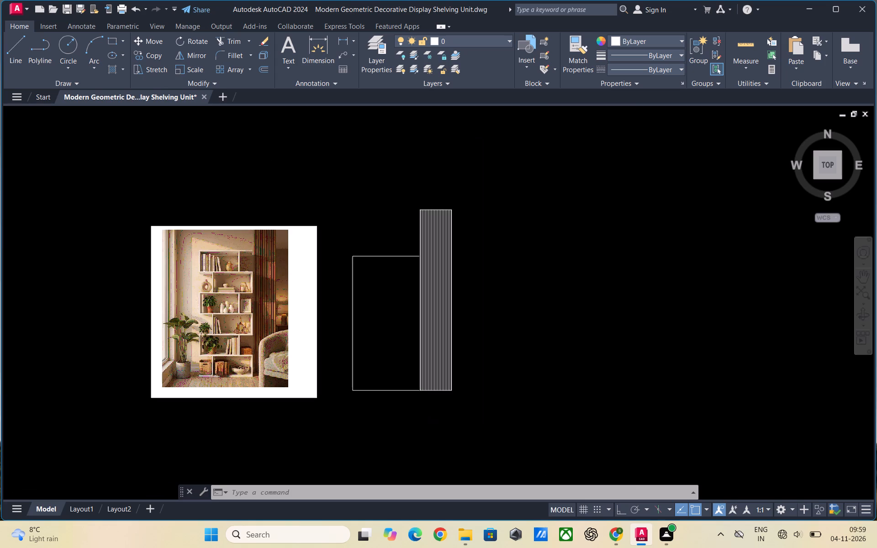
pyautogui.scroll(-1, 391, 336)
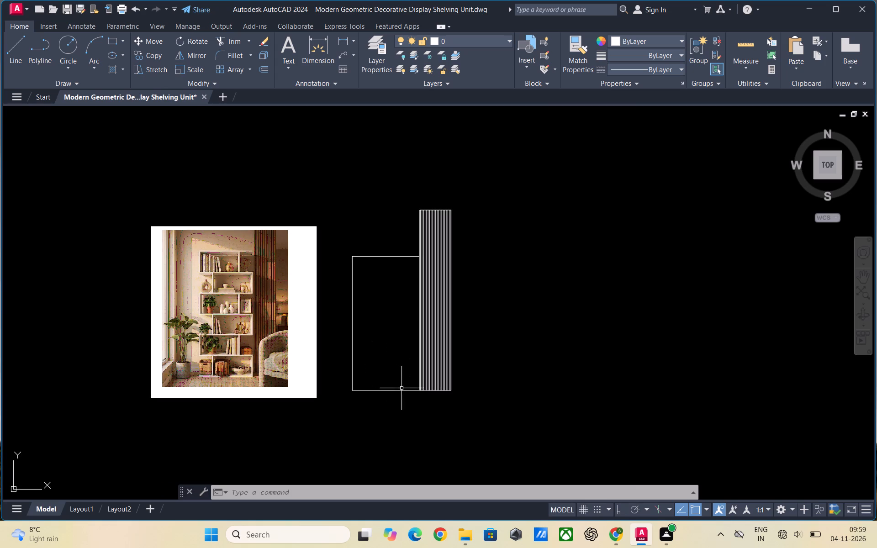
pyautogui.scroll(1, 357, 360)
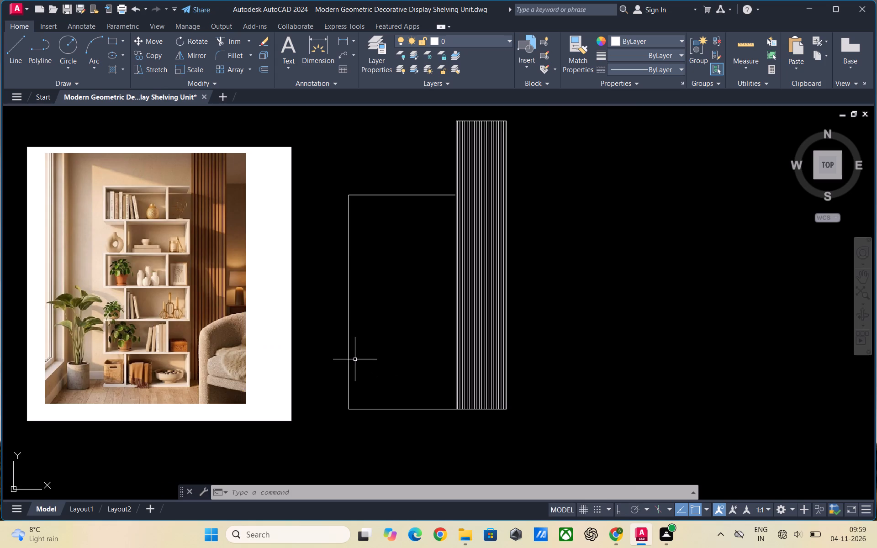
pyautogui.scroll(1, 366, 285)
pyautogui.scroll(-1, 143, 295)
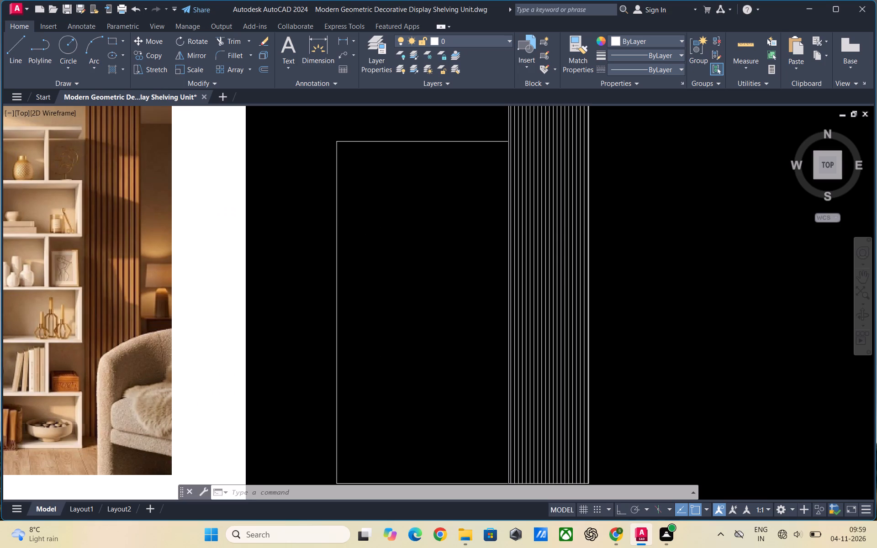
# Explode the shelving unit's outer rectangle beside the slatted panel into separate lines.
pyautogui.scroll(-1, 248, 294)
pyautogui.scroll(2, 110, 250)
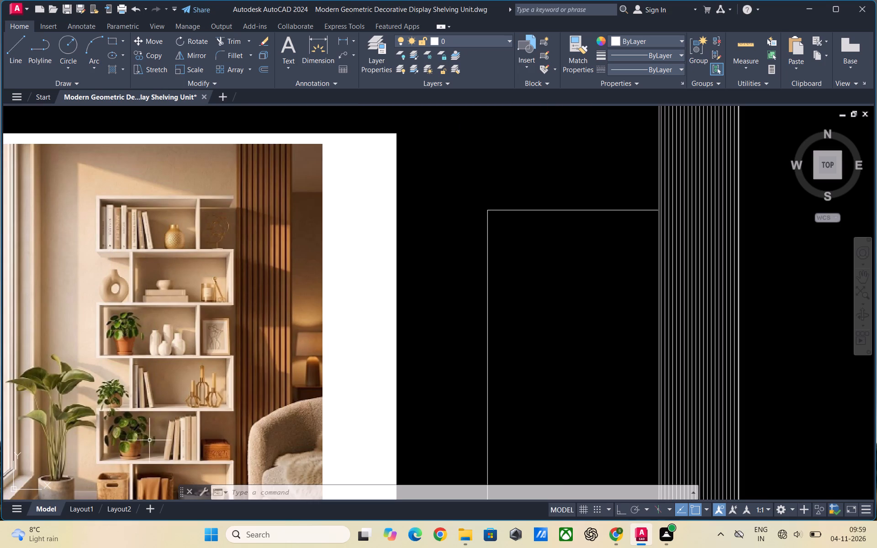
pyautogui.scroll(-1, 161, 330)
pyautogui.scroll(1, 389, 314)
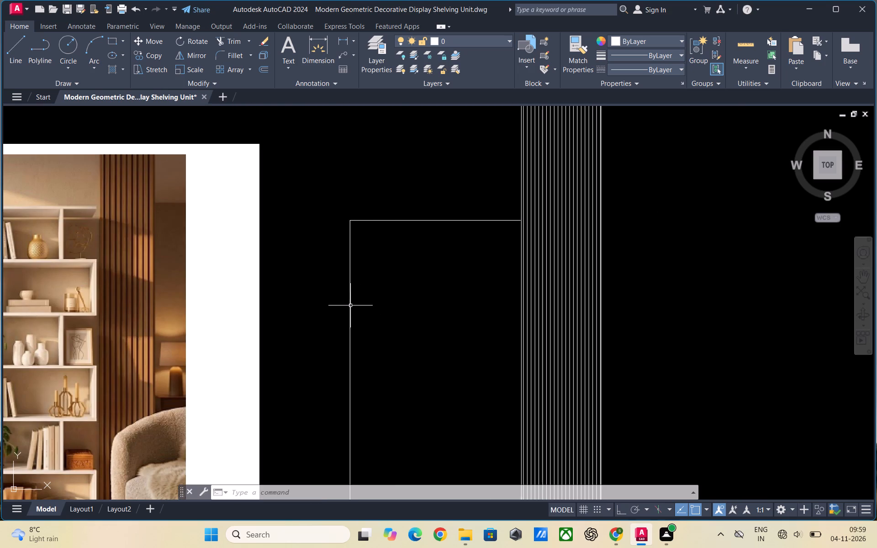
pyautogui.click(349, 306)
pyautogui.write('explode')
pyautogui.press('Return')
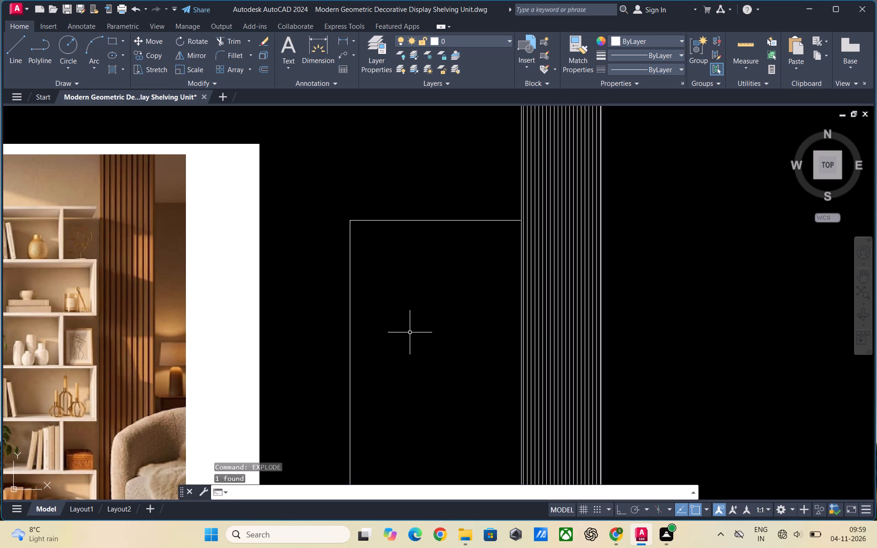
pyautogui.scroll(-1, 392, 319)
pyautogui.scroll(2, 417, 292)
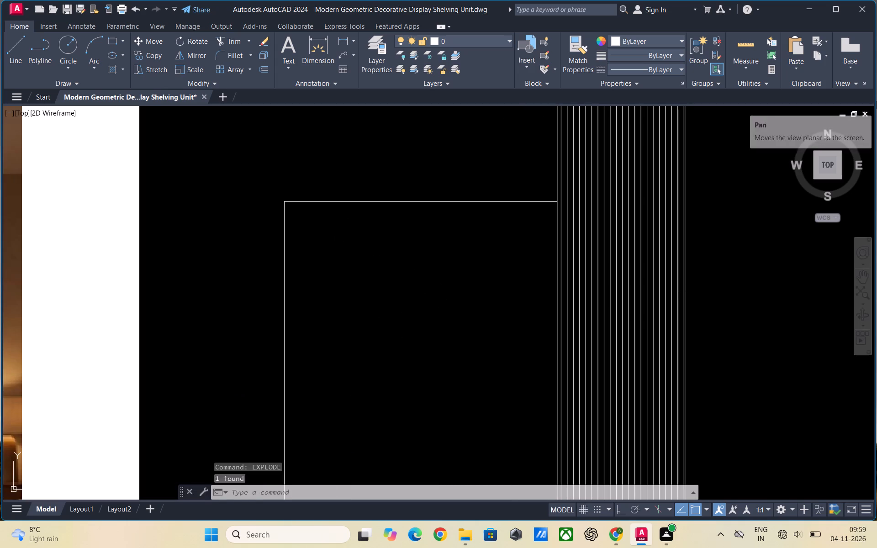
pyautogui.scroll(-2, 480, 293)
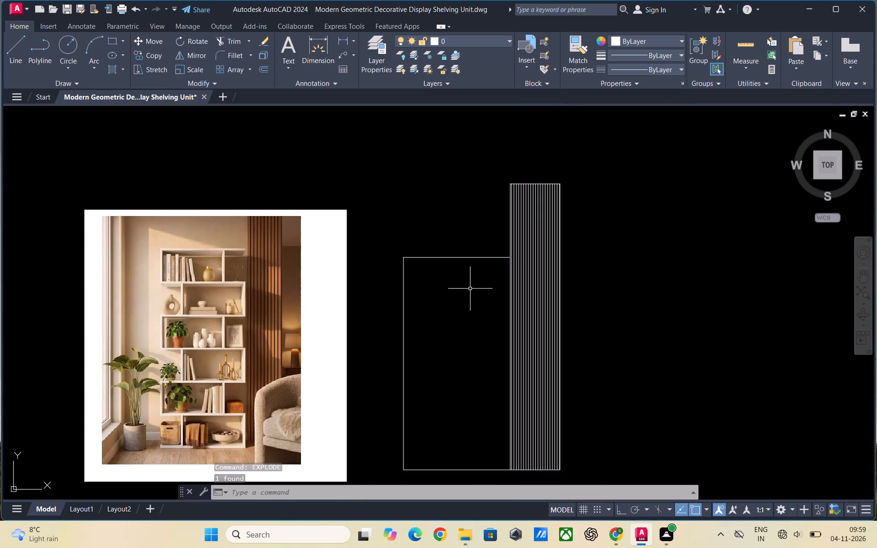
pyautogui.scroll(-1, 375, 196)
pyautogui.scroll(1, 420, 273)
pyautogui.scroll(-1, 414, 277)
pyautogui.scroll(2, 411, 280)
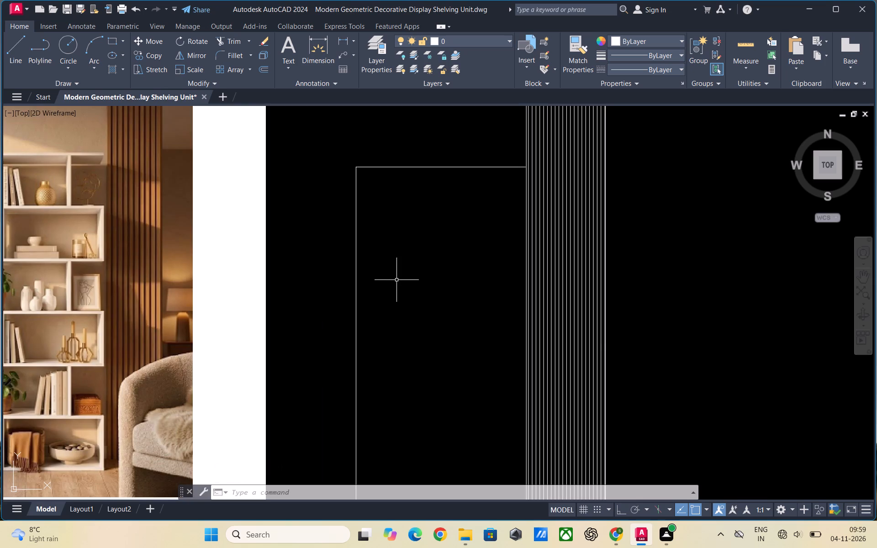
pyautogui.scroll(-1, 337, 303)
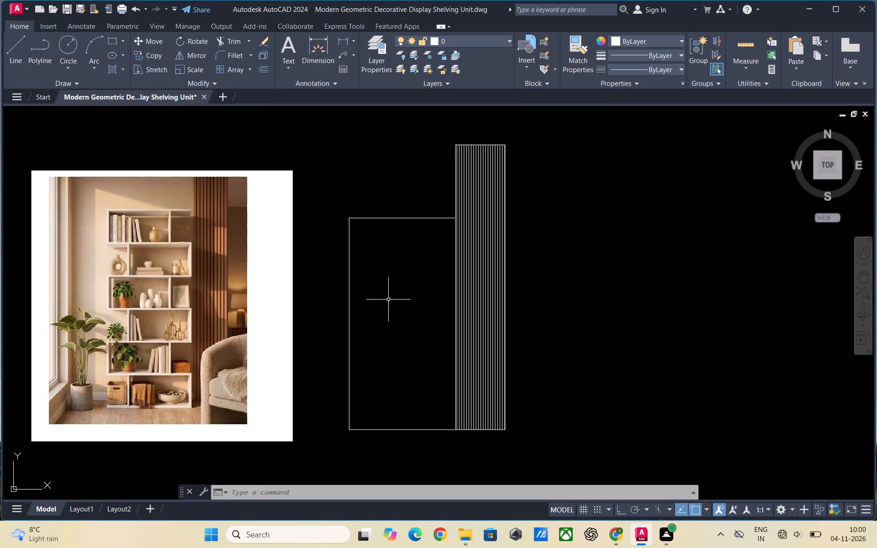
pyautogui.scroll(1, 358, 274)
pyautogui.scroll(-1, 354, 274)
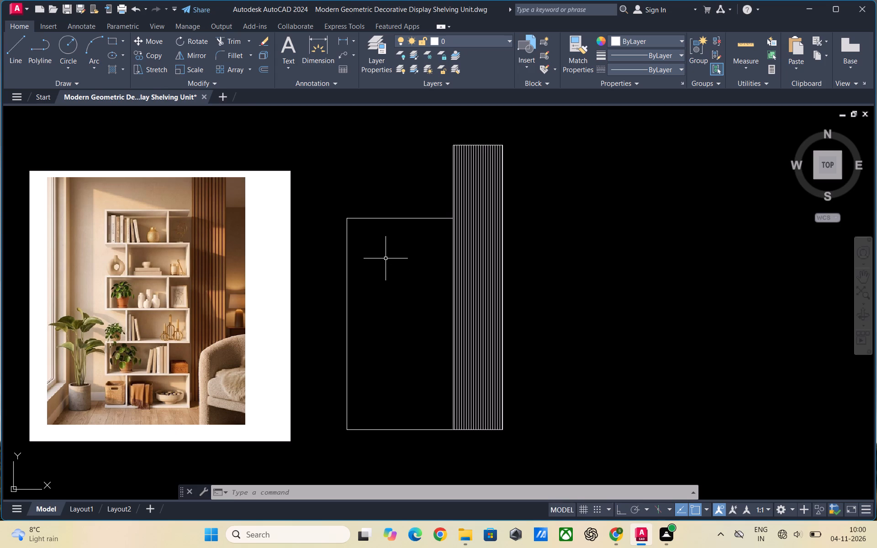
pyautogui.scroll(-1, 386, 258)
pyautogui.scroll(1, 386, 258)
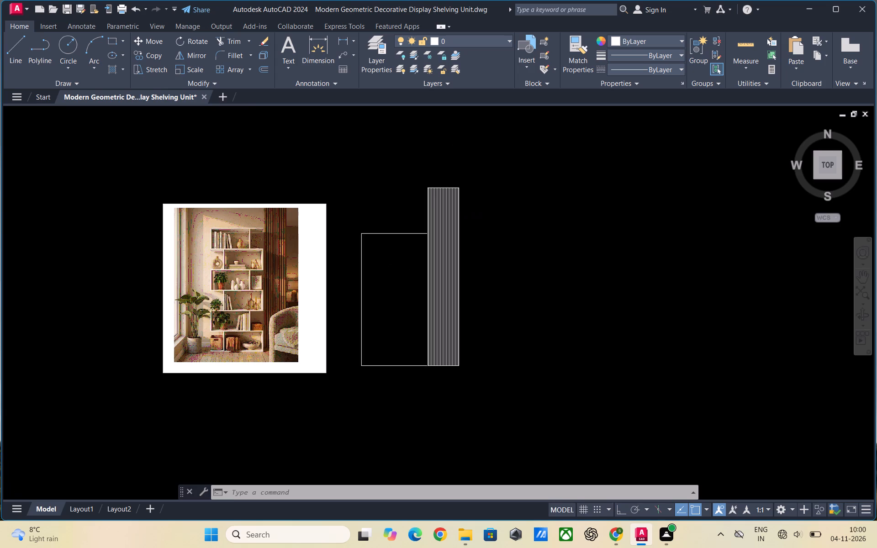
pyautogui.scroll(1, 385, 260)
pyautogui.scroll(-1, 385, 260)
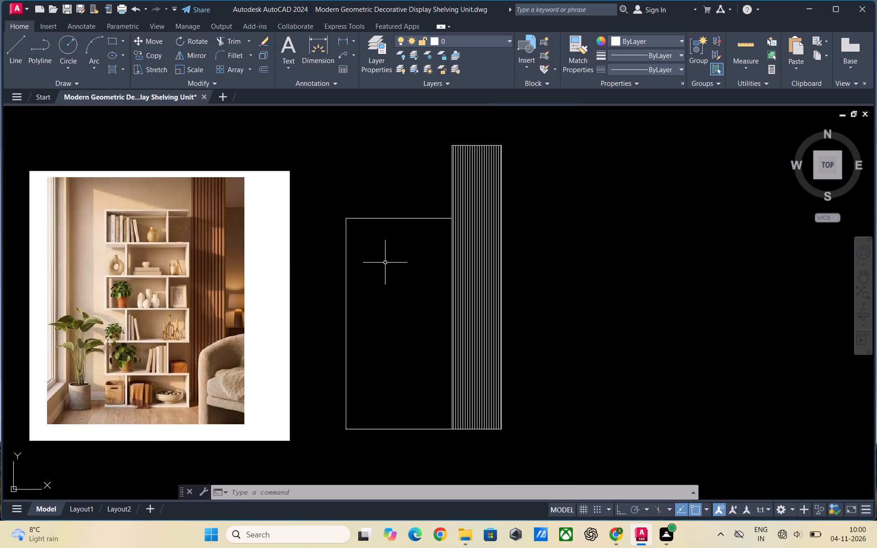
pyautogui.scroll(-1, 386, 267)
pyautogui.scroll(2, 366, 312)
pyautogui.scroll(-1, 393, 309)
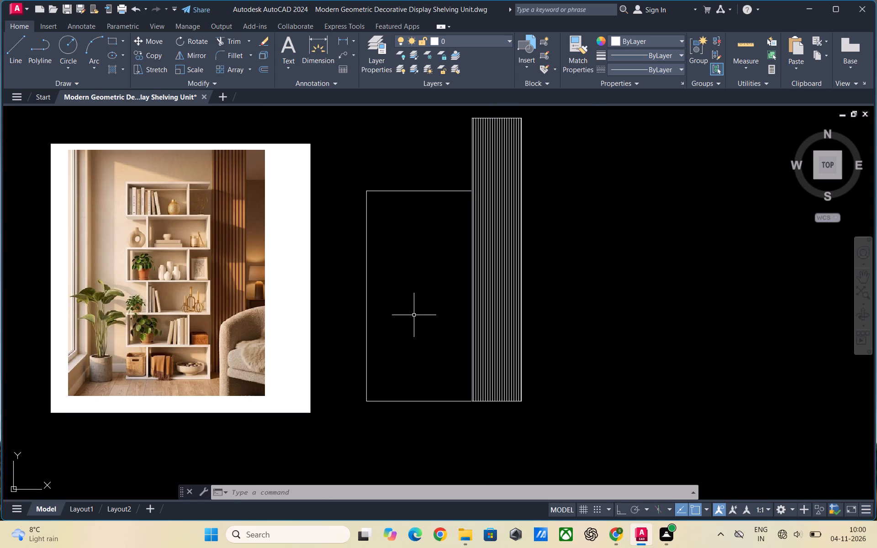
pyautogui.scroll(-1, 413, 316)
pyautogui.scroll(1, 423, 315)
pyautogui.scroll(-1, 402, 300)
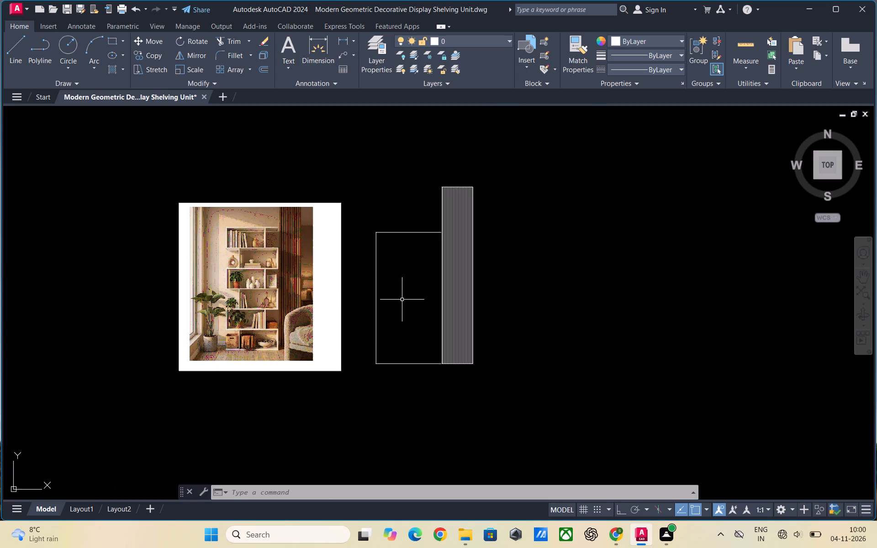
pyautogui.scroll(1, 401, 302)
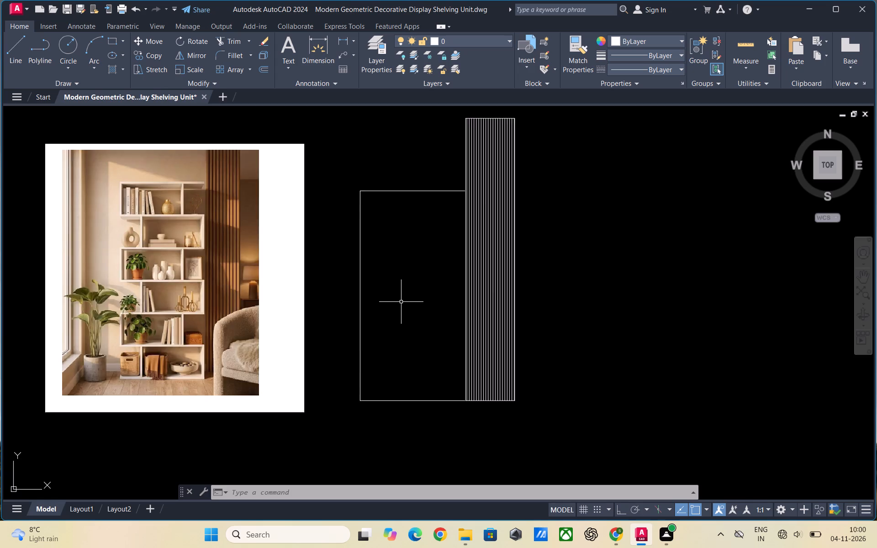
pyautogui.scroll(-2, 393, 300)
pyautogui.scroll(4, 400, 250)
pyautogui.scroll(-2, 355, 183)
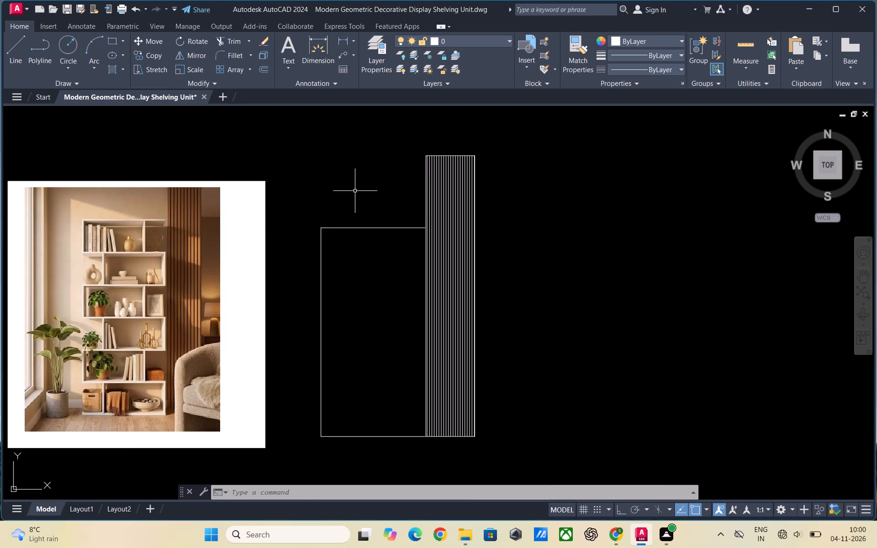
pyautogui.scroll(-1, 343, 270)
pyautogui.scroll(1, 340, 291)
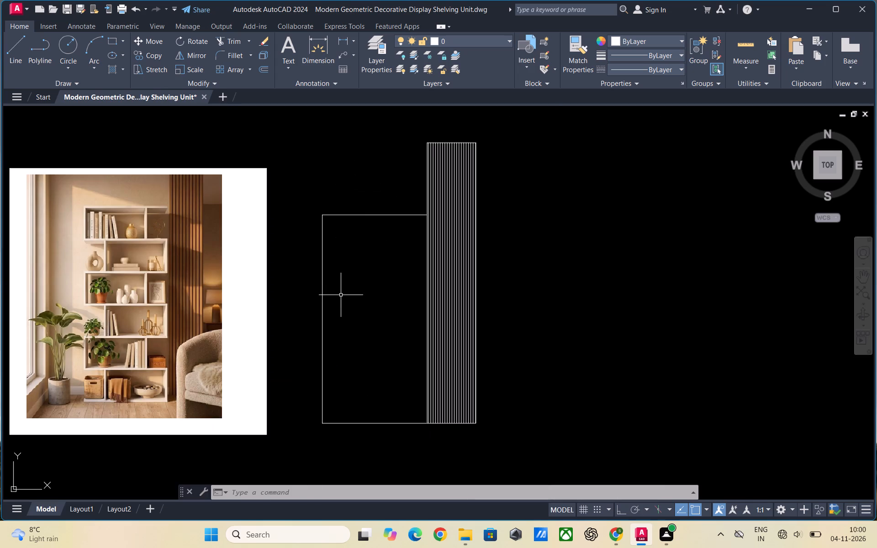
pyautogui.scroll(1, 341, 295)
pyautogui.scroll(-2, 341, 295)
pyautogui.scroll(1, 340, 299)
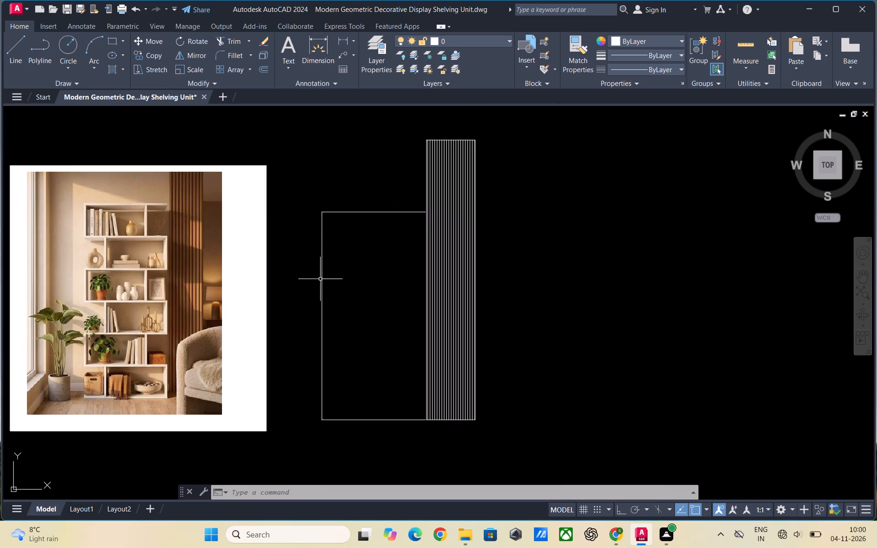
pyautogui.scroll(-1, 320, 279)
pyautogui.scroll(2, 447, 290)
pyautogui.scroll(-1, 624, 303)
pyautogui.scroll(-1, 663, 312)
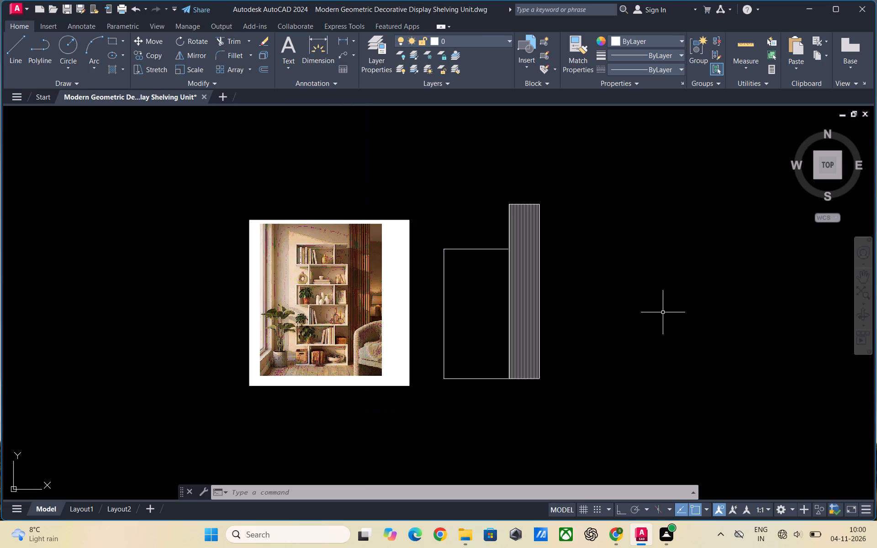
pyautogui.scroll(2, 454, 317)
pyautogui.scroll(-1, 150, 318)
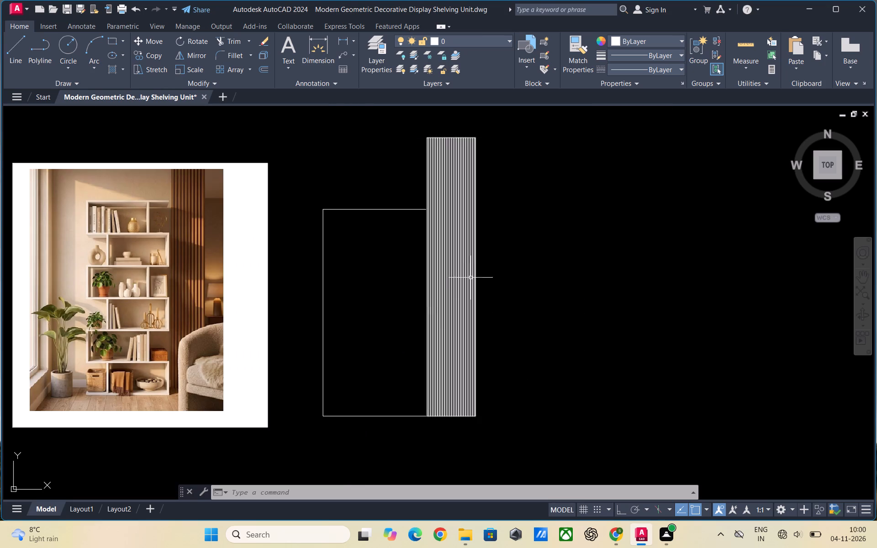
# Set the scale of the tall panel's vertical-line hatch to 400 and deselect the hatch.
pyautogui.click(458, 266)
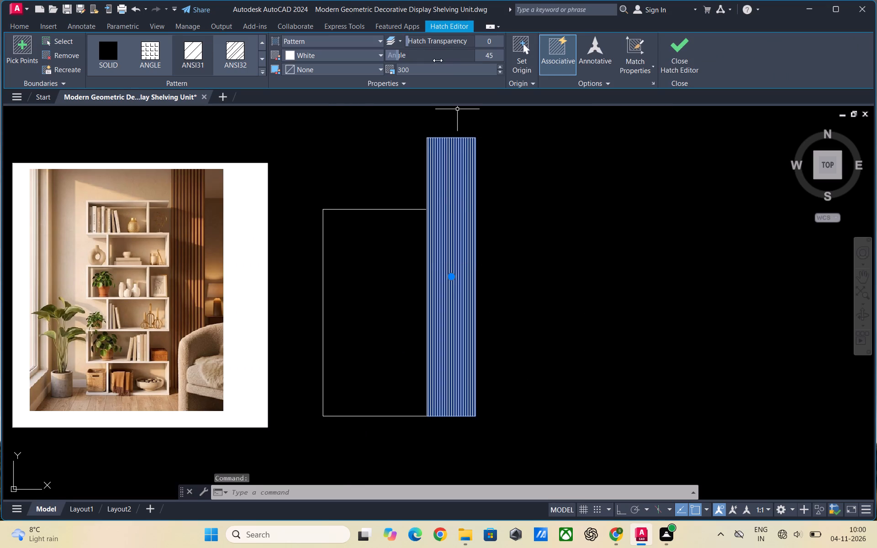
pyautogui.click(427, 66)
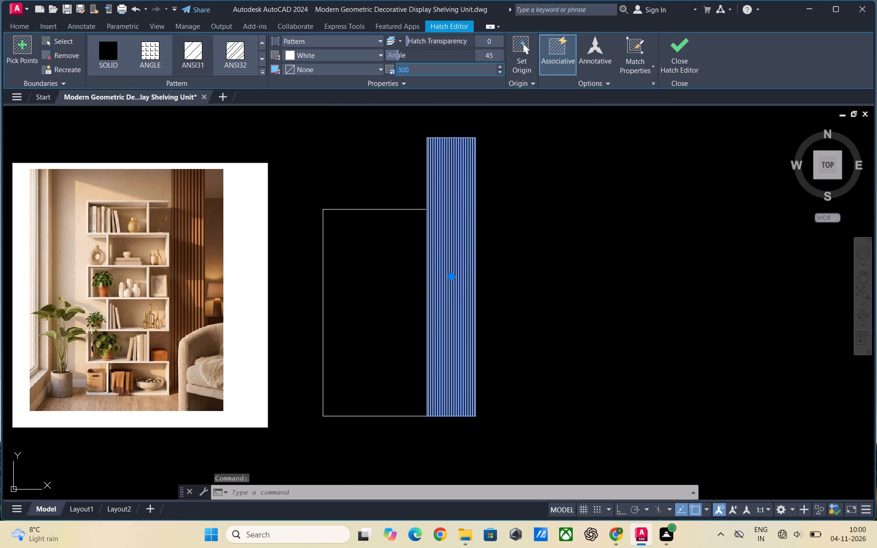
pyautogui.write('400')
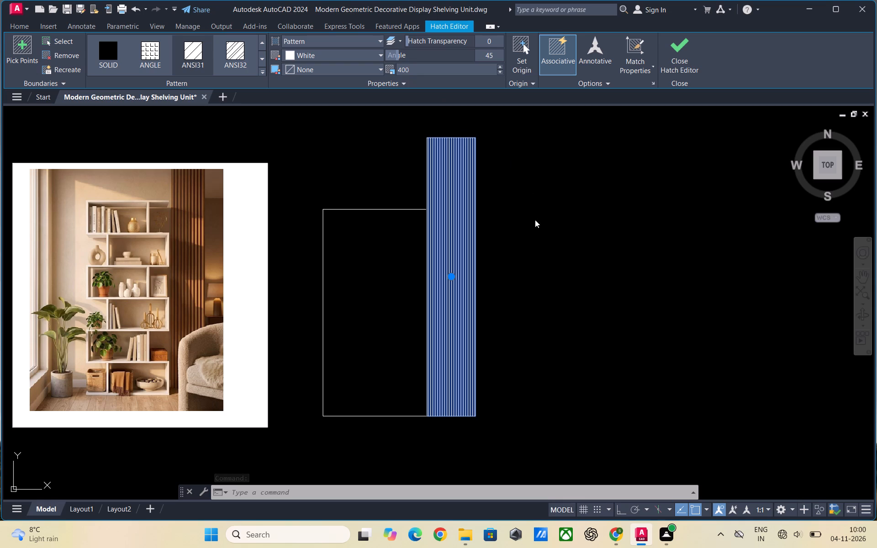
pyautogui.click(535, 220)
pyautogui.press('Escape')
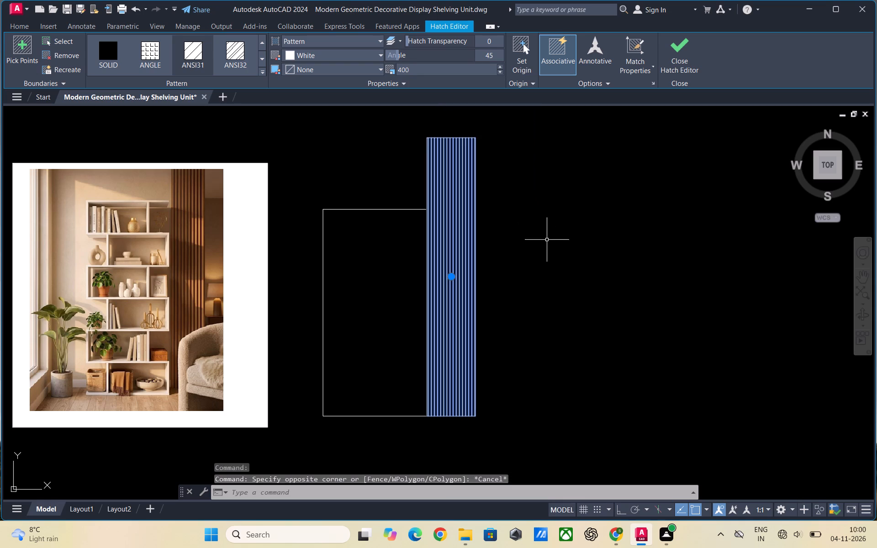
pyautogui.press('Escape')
# Examine the tall panel's slat spacing and its edge beside the shelving unit's rectangle, comparing them with the reference photo.
pyautogui.scroll(2, 449, 286)
pyautogui.scroll(-1, 449, 286)
pyautogui.scroll(-1, 562, 292)
pyautogui.scroll(1, 327, 294)
pyautogui.scroll(-1, 322, 294)
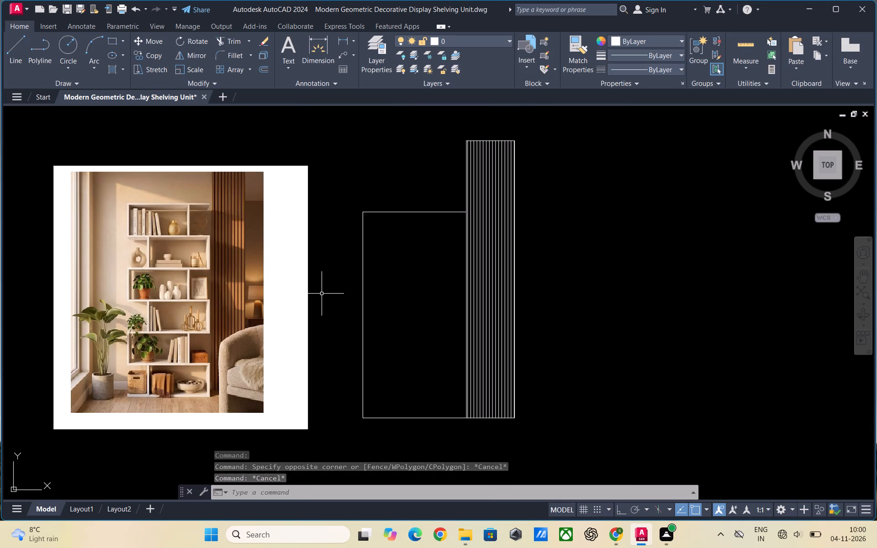
pyautogui.scroll(-1, 485, 279)
pyautogui.scroll(1, 550, 279)
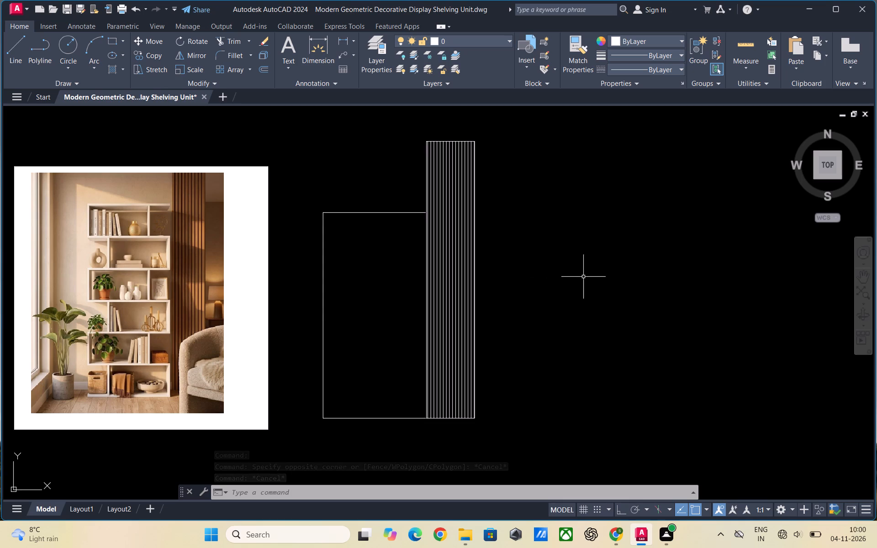
pyautogui.scroll(-1, 371, 309)
pyautogui.scroll(2, 363, 305)
pyautogui.scroll(-1, 363, 305)
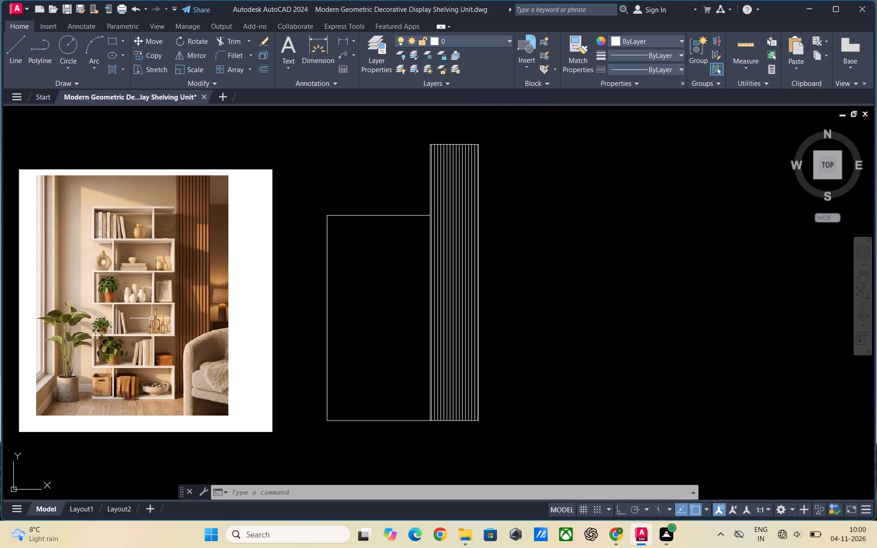
pyautogui.scroll(-1, 380, 280)
pyautogui.scroll(2, 380, 283)
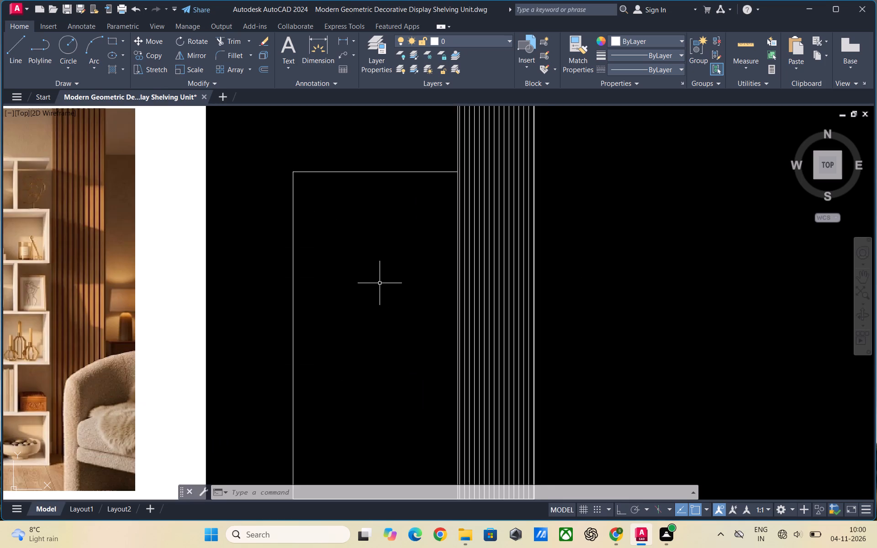
pyautogui.scroll(-1, 370, 282)
pyautogui.scroll(1, 377, 336)
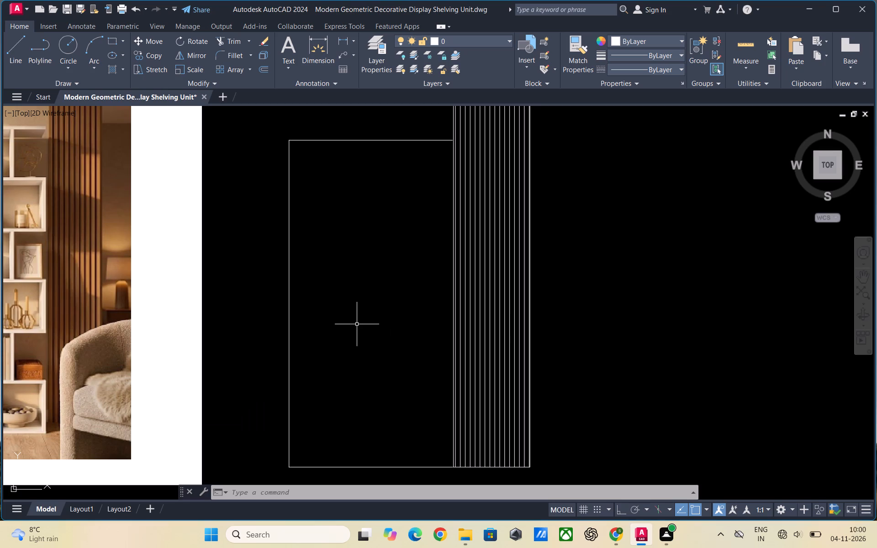
pyautogui.scroll(-1, 323, 314)
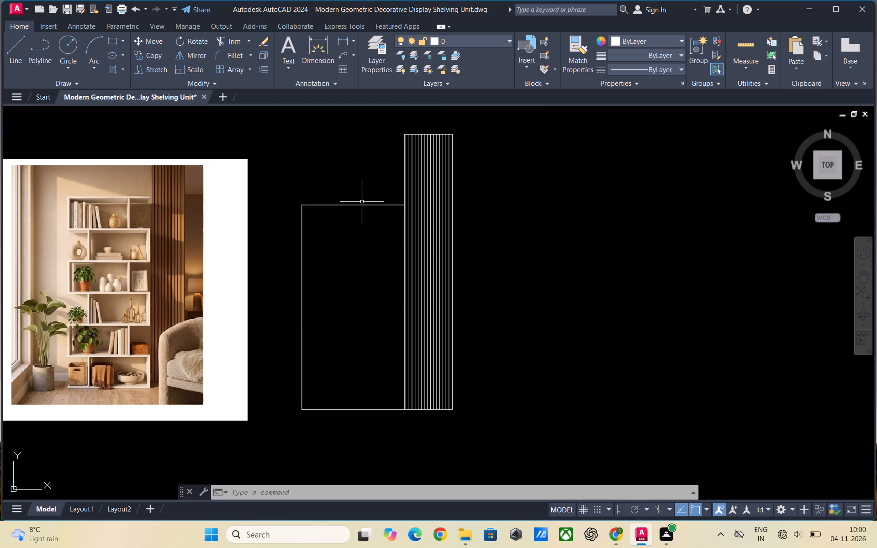
pyautogui.scroll(3, 406, 195)
pyautogui.scroll(2, 383, 237)
pyautogui.scroll(-2, 423, 187)
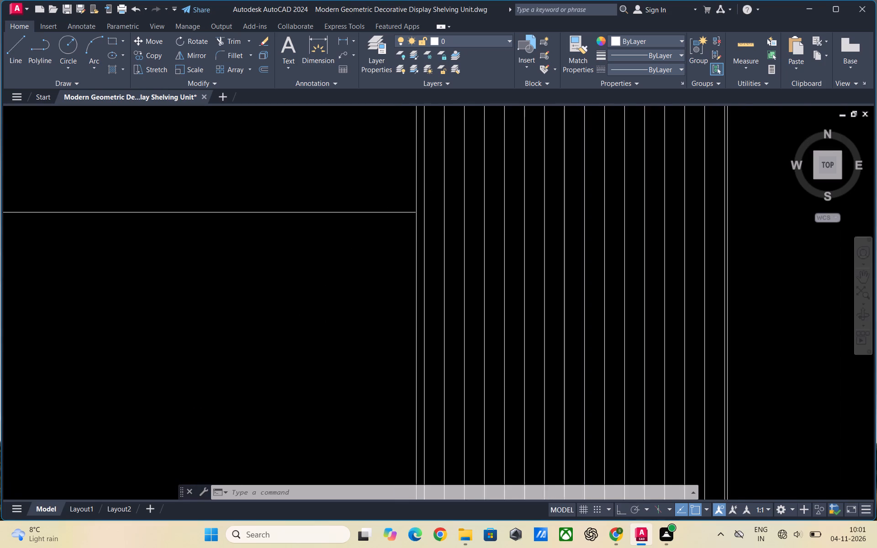
pyautogui.scroll(5, 403, 189)
pyautogui.scroll(-2, 366, 192)
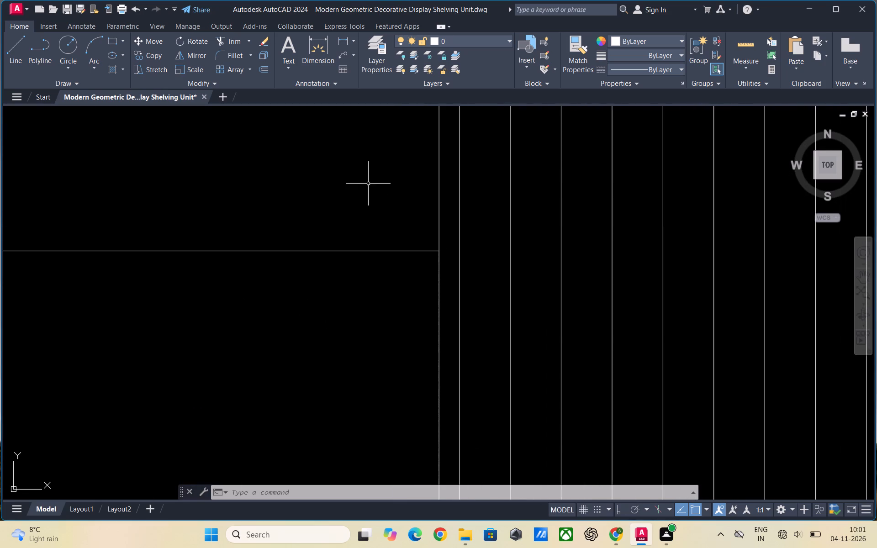
pyautogui.scroll(-3, 375, 178)
pyautogui.scroll(-2, 336, 263)
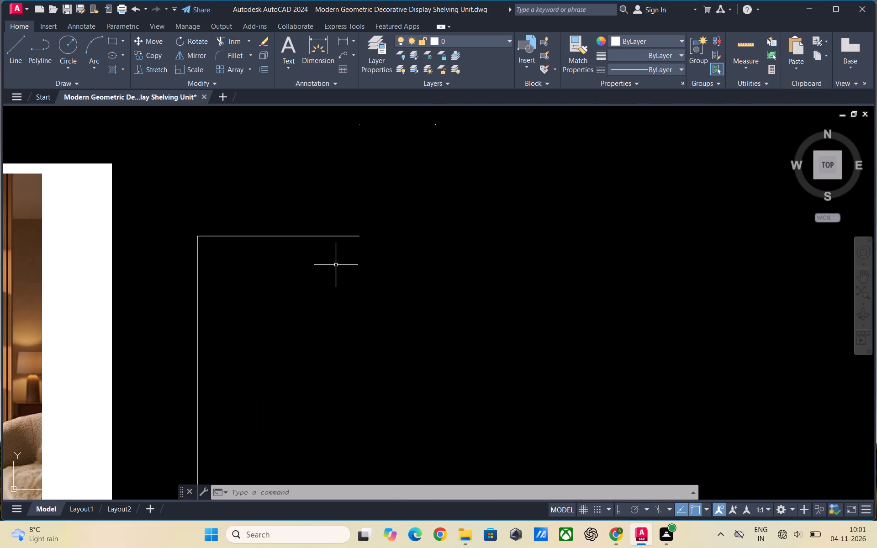
pyautogui.scroll(-2, 553, 250)
pyautogui.scroll(1, 530, 318)
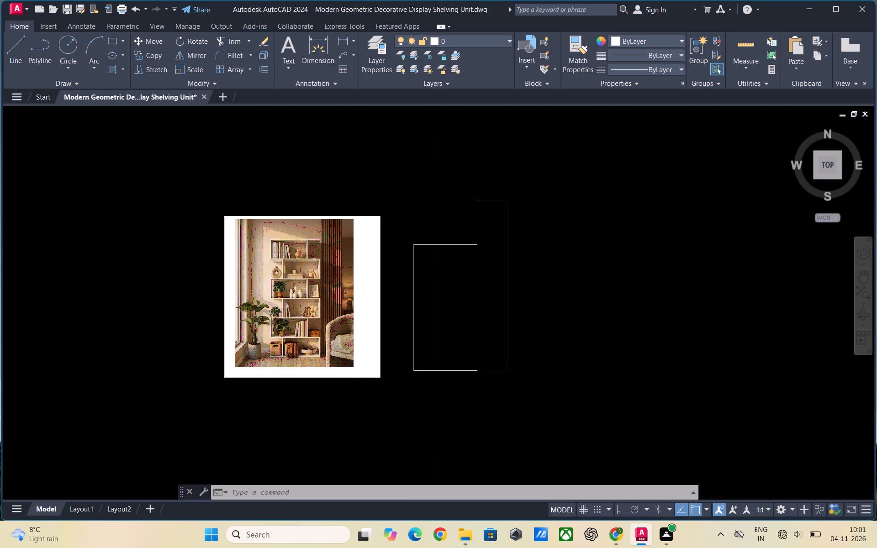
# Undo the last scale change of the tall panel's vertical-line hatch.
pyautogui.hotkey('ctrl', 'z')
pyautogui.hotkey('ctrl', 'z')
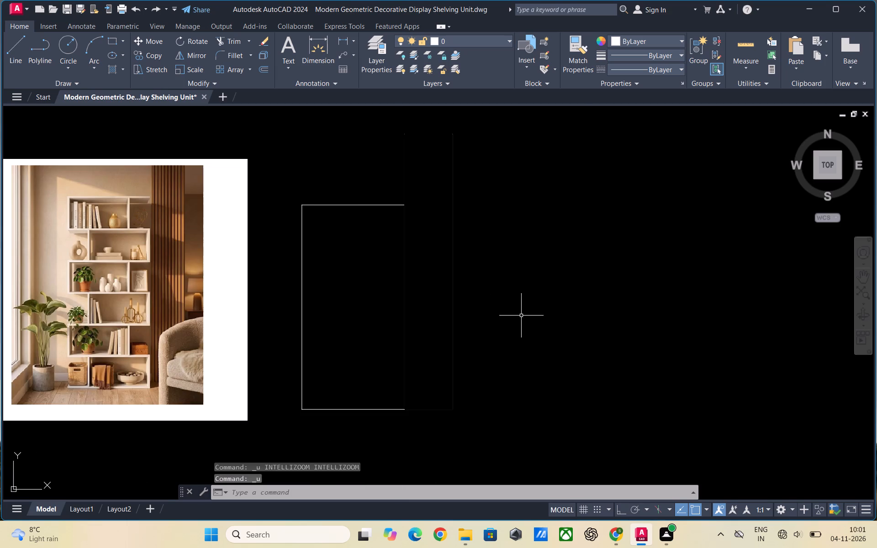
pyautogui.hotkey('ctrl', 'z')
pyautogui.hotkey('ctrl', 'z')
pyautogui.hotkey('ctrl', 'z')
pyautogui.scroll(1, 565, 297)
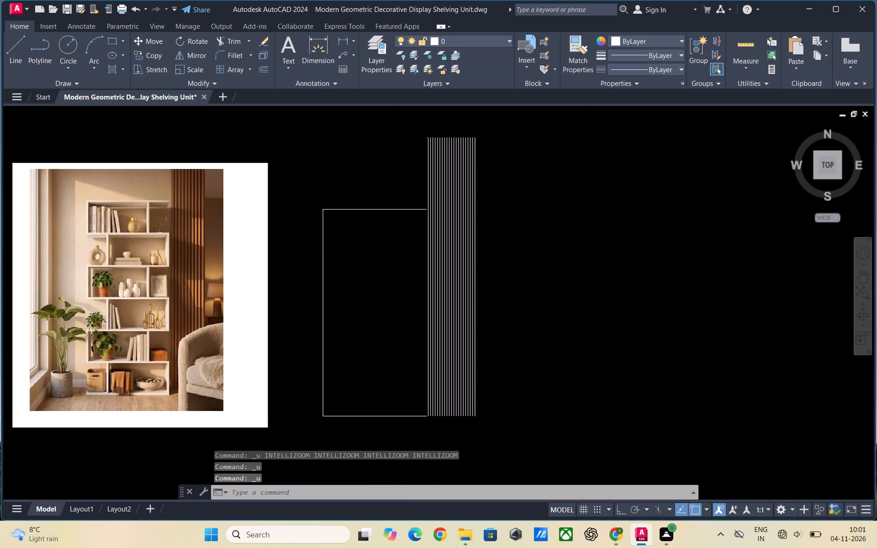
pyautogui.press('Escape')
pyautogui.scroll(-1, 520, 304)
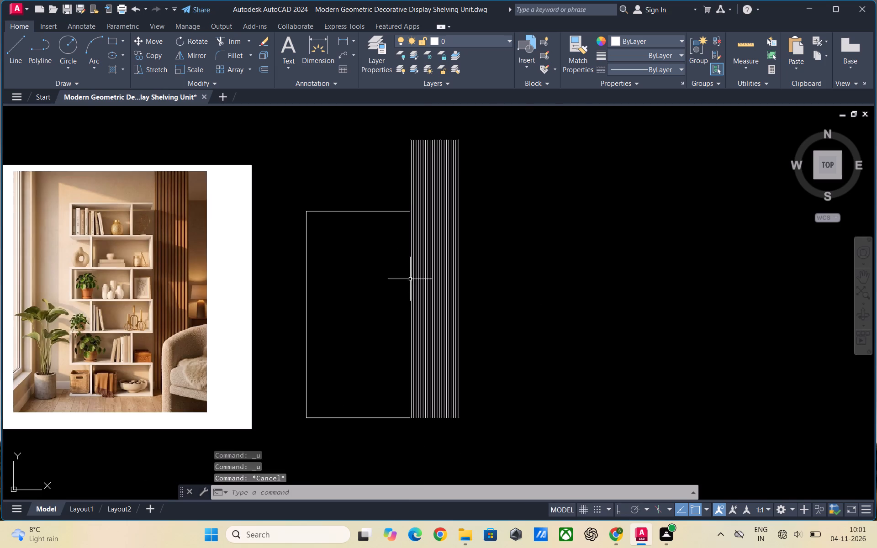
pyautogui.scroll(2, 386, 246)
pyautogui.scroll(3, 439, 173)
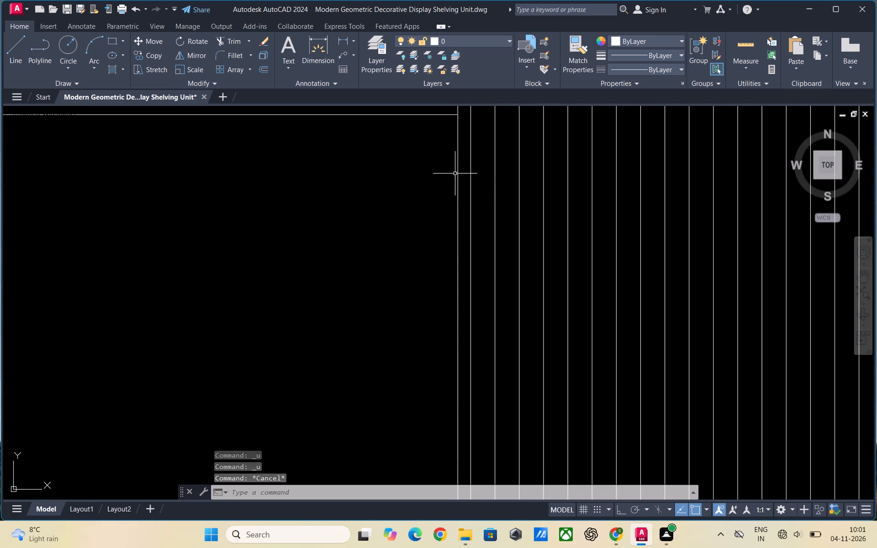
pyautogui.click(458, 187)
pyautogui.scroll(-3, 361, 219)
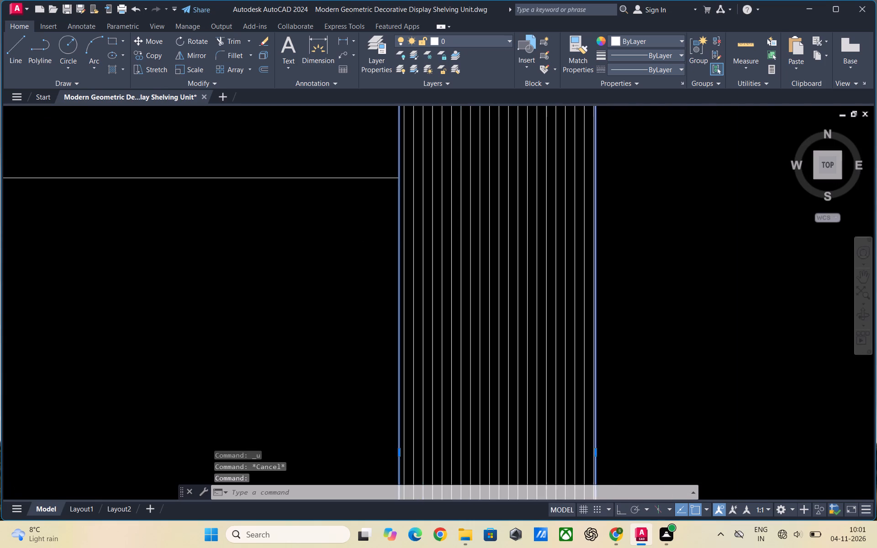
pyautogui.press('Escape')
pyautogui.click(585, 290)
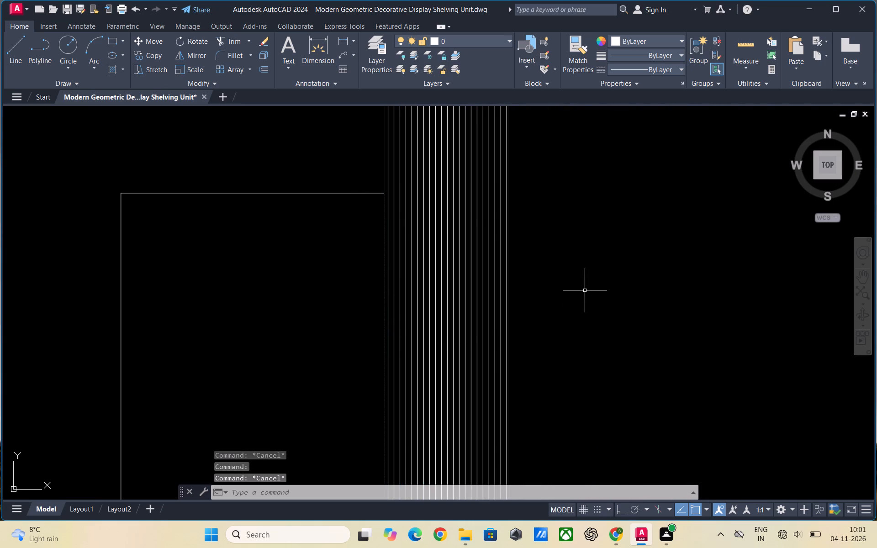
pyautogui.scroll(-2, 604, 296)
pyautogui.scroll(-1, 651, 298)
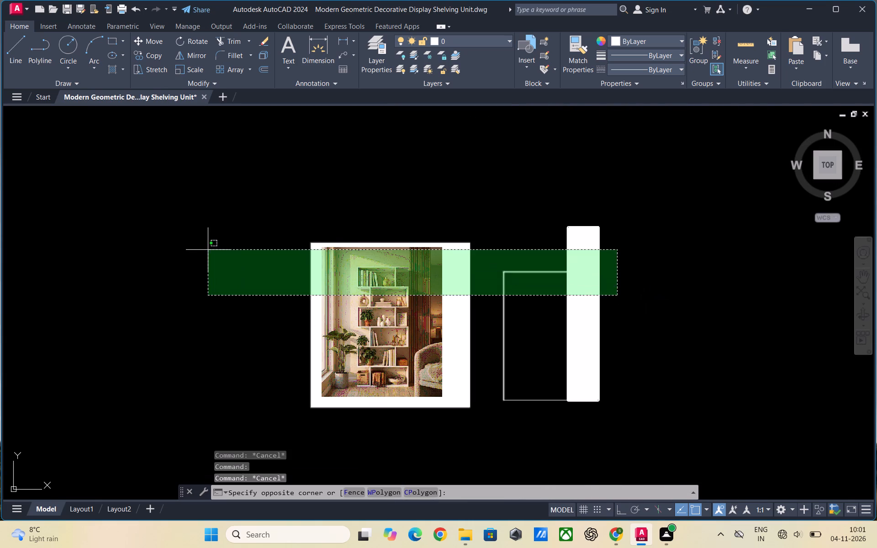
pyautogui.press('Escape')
# Save the shelving unit drawing under its current name.
pyautogui.scroll(2, 713, 341)
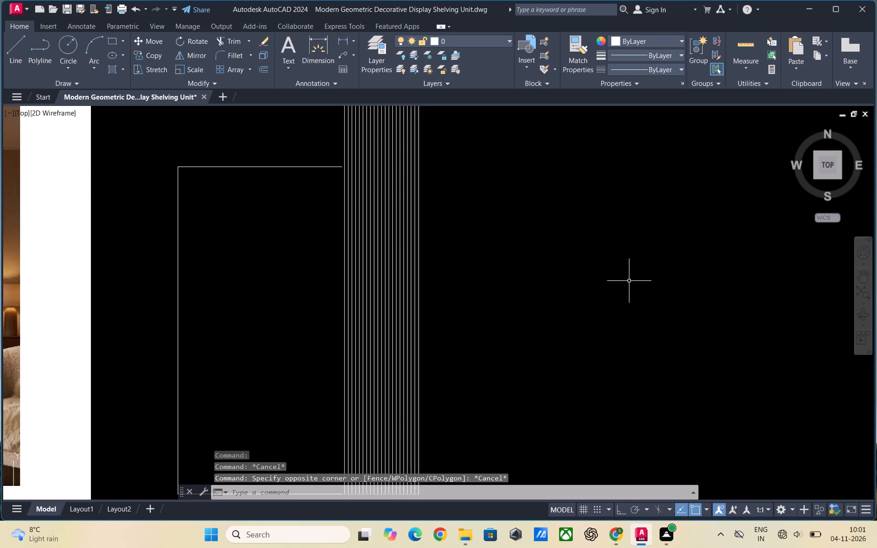
pyautogui.scroll(-1, 629, 281)
pyautogui.hotkey('ctrl', 's')
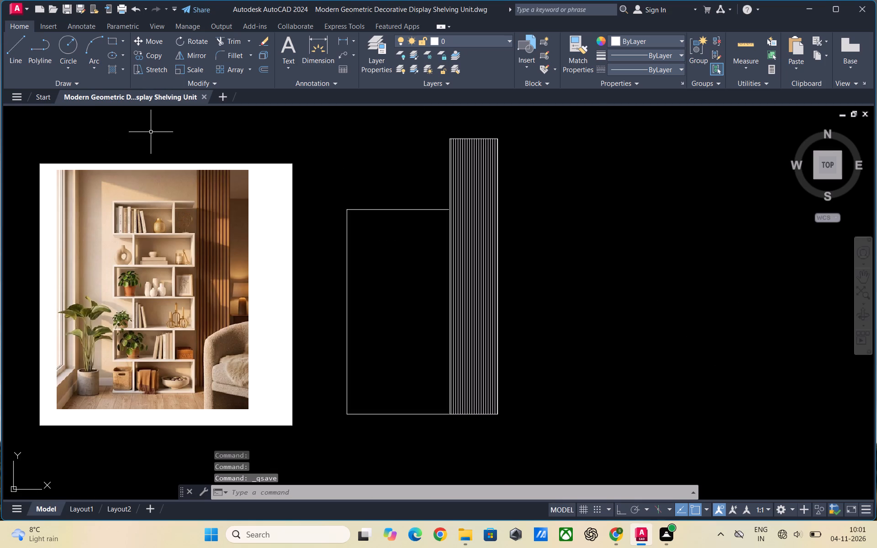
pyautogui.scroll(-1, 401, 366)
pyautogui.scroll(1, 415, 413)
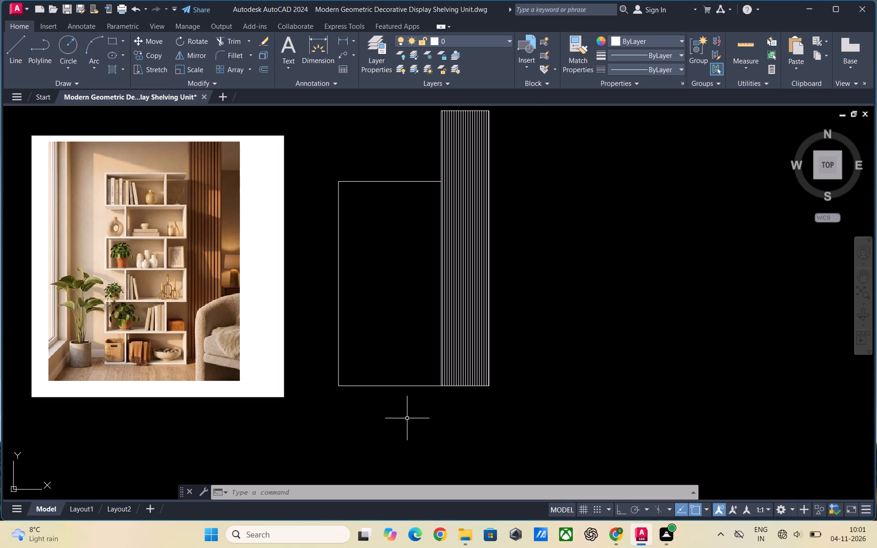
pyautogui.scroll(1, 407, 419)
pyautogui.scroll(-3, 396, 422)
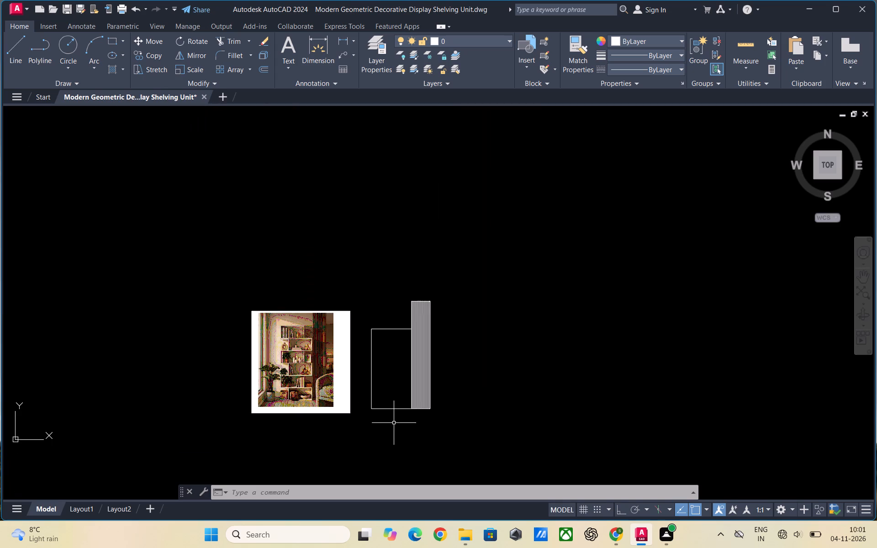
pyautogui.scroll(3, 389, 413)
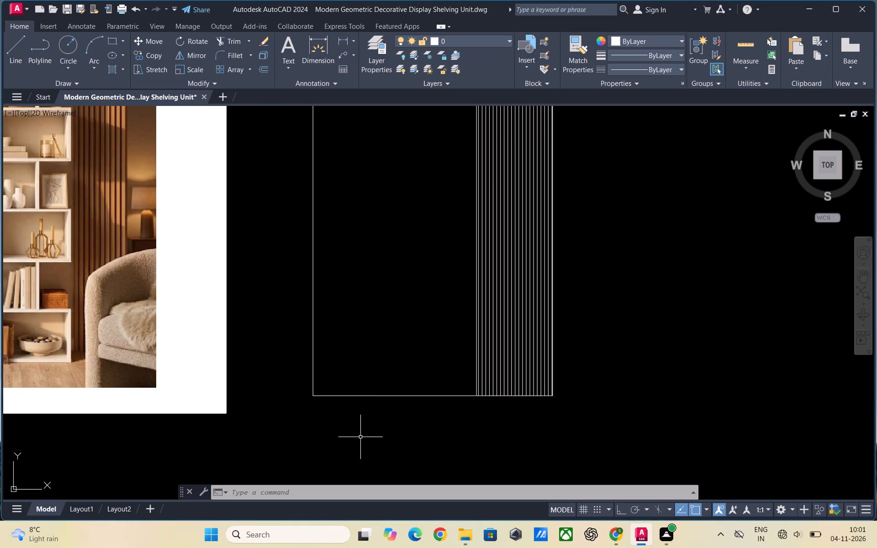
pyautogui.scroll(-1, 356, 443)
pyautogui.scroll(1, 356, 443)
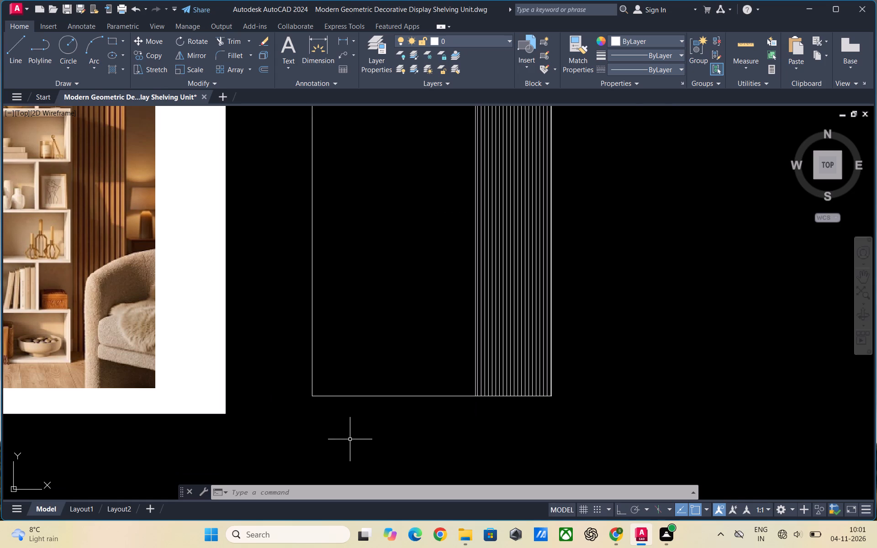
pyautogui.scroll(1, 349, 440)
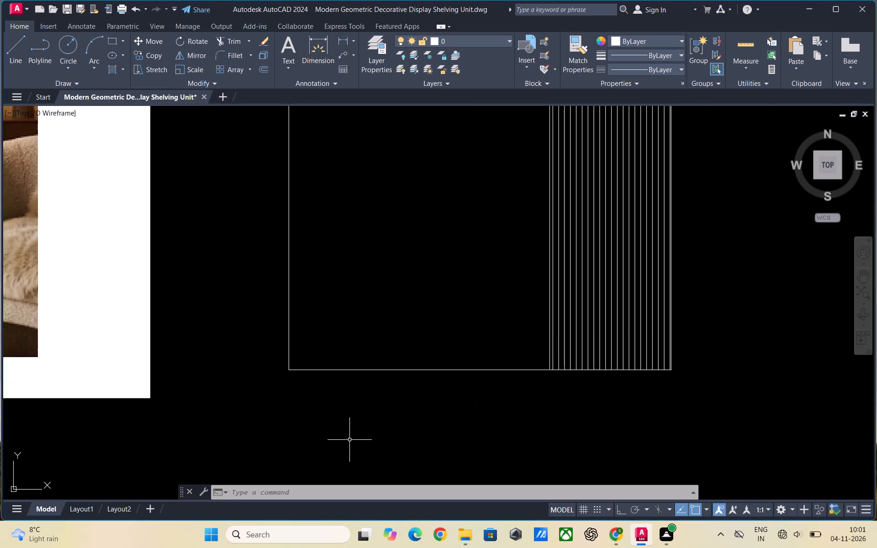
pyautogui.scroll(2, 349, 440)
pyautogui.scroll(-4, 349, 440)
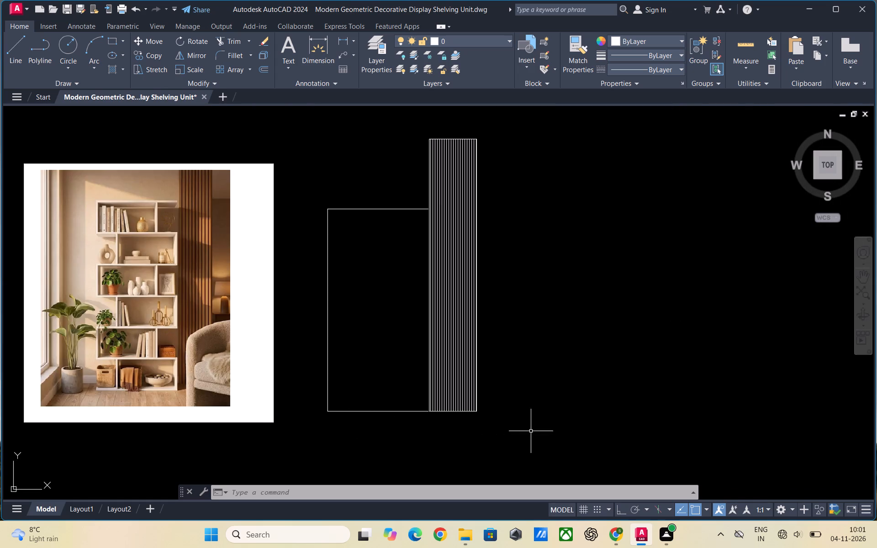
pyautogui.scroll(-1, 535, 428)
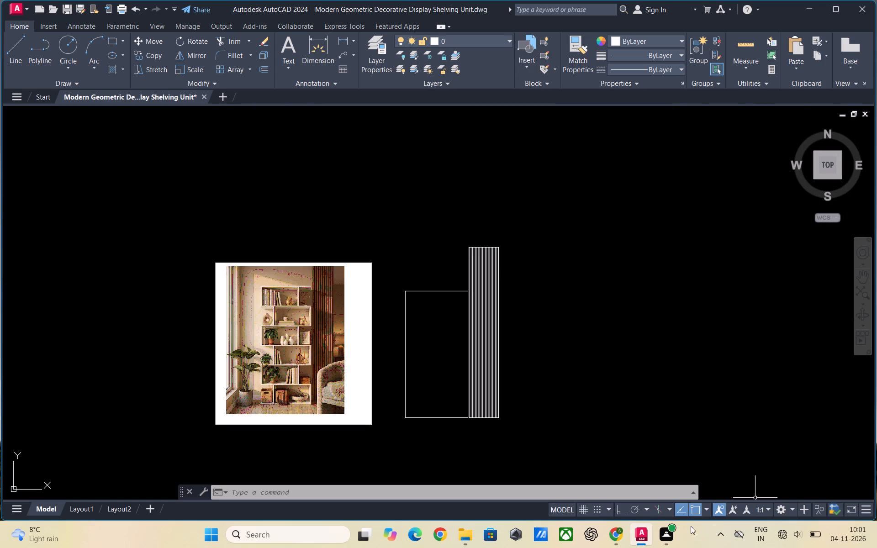
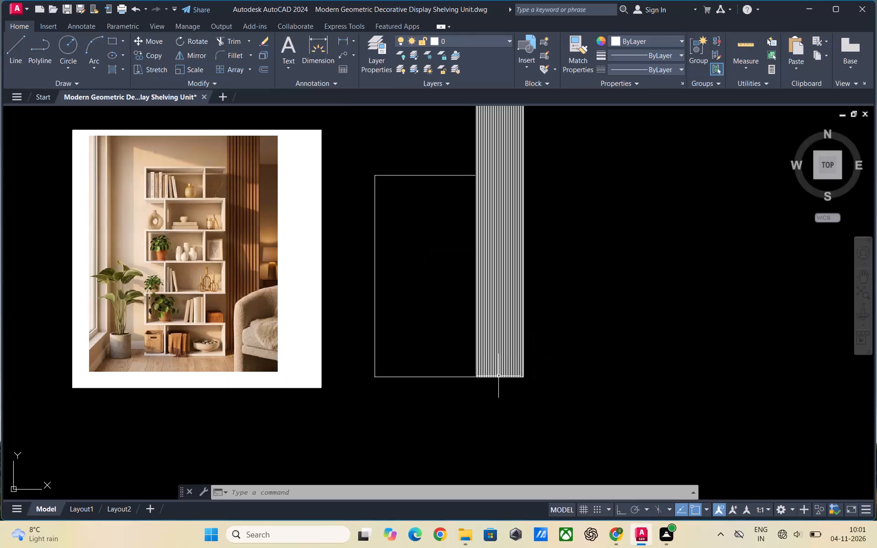
# Divide the shelving rectangle's vertical edge farthest from the tall panel into 6 equal segments.
pyautogui.scroll(-1, 420, 402)
pyautogui.scroll(1, 412, 400)
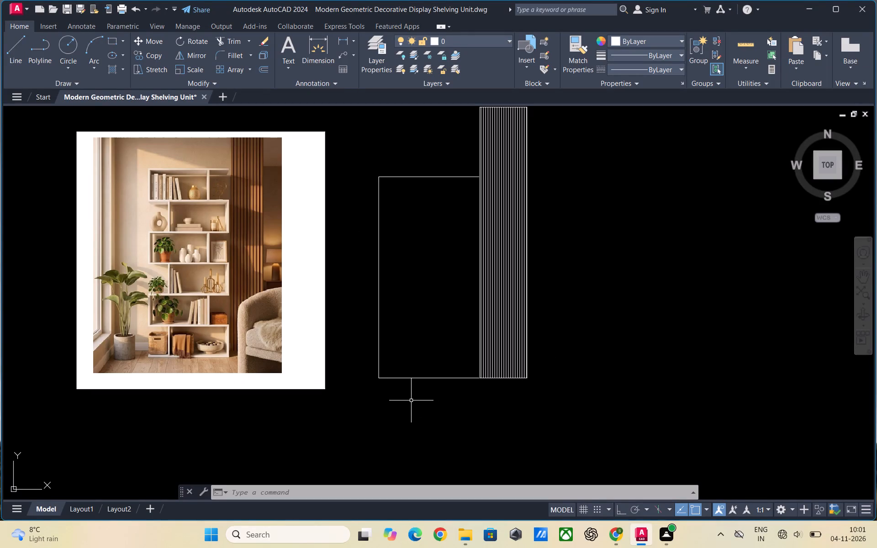
pyautogui.scroll(1, 418, 287)
pyautogui.scroll(-1, 418, 287)
pyautogui.scroll(1, 351, 209)
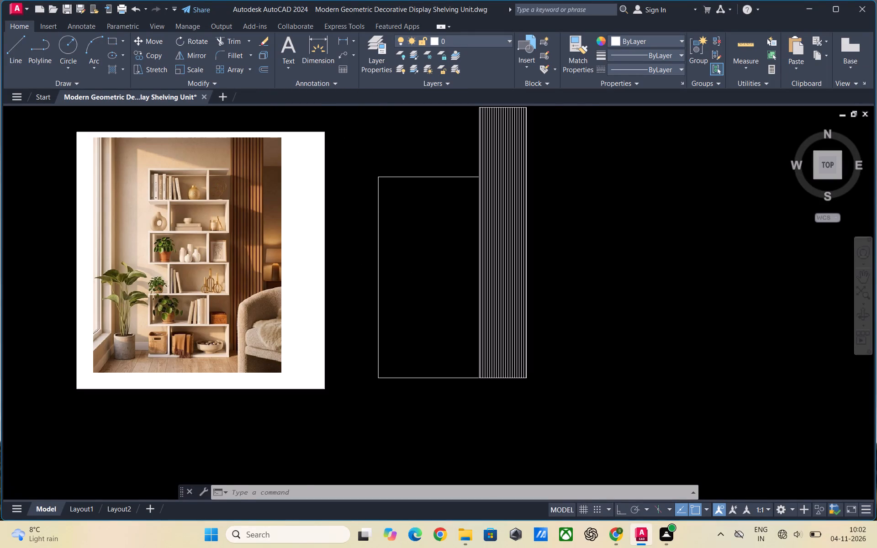
pyautogui.click(394, 238)
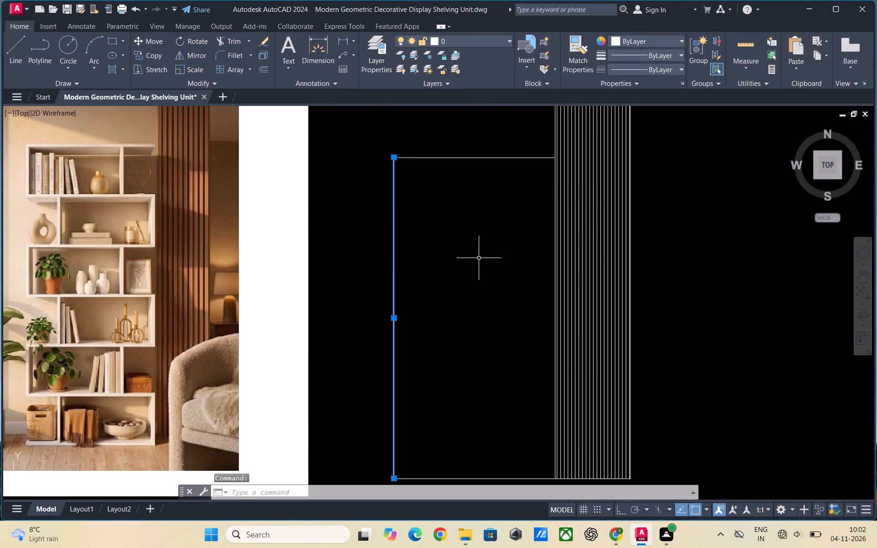
pyautogui.press('Escape')
pyautogui.click(391, 273)
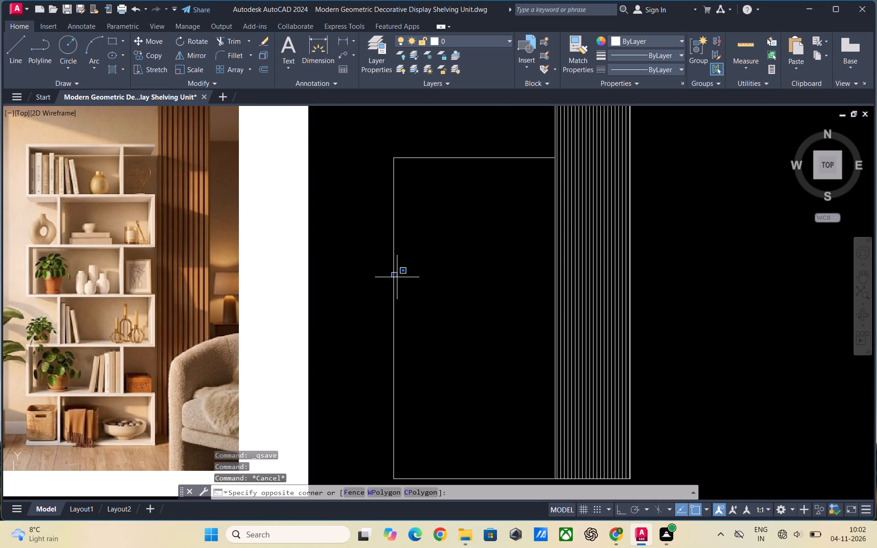
pyautogui.press('Escape')
pyautogui.click(393, 278)
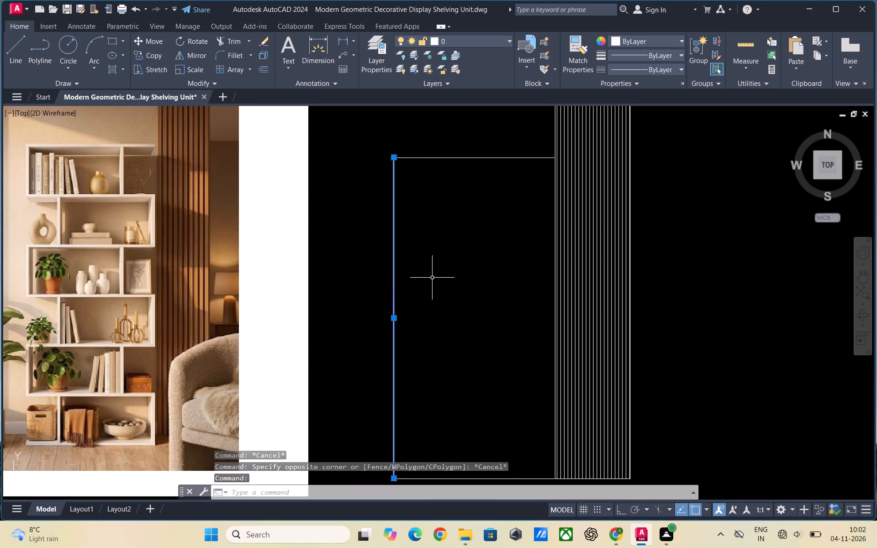
pyautogui.write('divide')
pyautogui.press('Return')
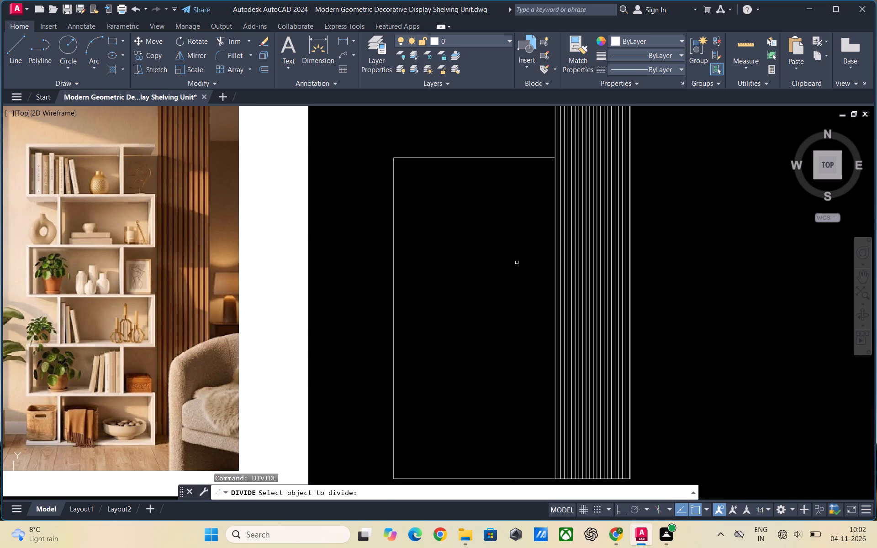
pyautogui.click(393, 278)
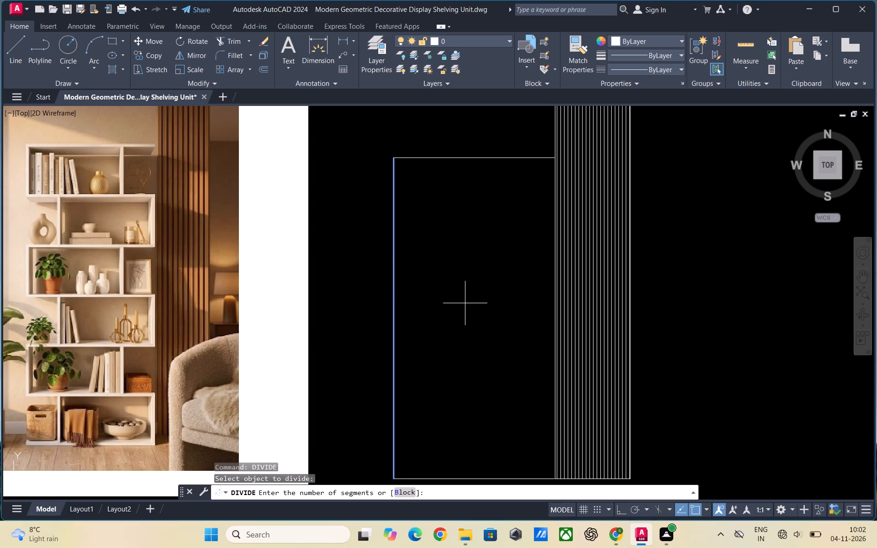
pyautogui.press('6')
pyautogui.press('Return')
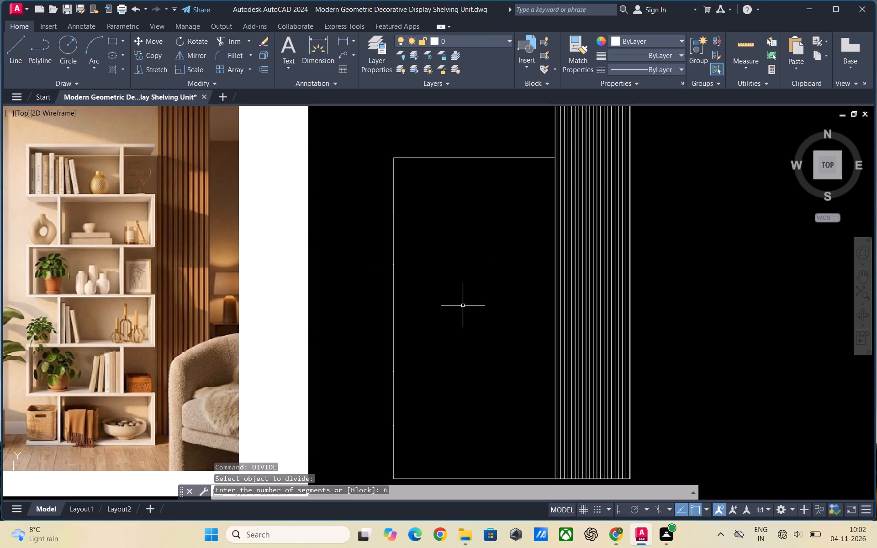
# Draw a horizontal shelf line from the uppermost division point across the rectangle to the tall panel's edge.
pyautogui.press('l')
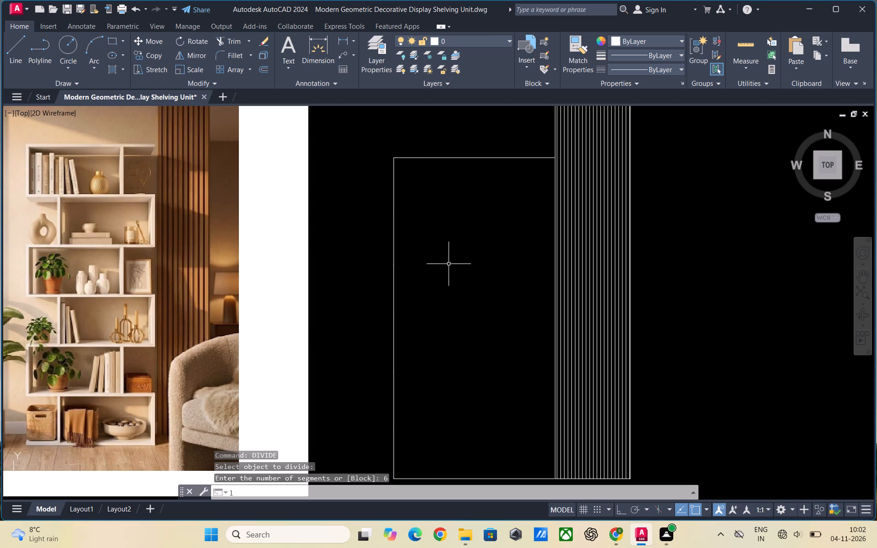
pyautogui.press('Escape')
pyautogui.press('l')
pyautogui.press('Return')
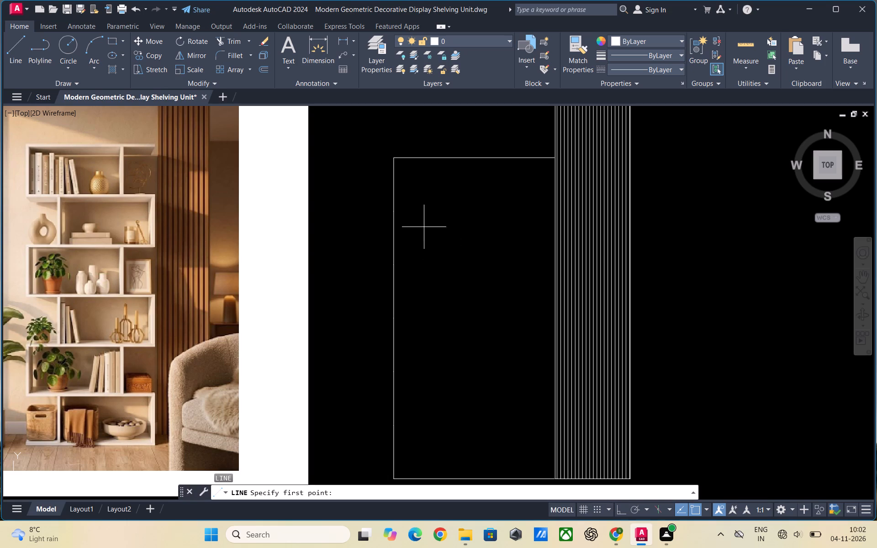
pyautogui.click(396, 211)
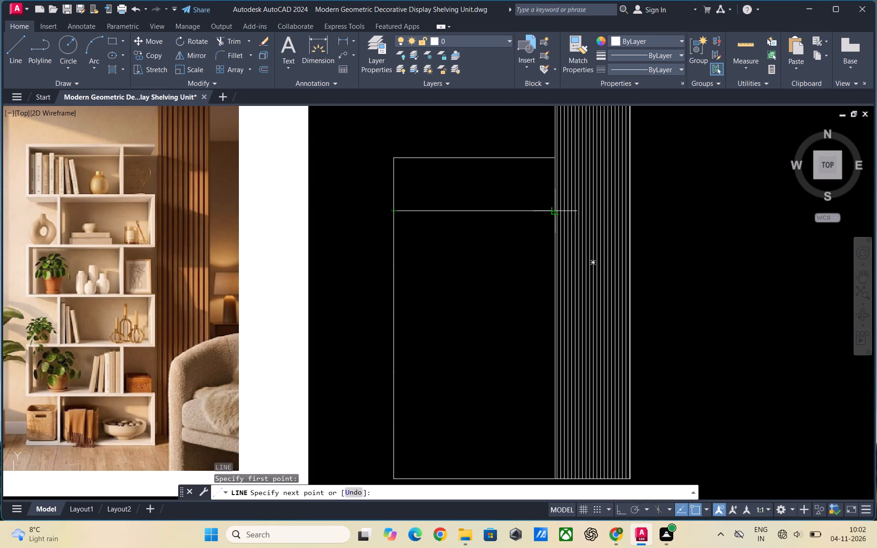
pyautogui.scroll(4, 557, 211)
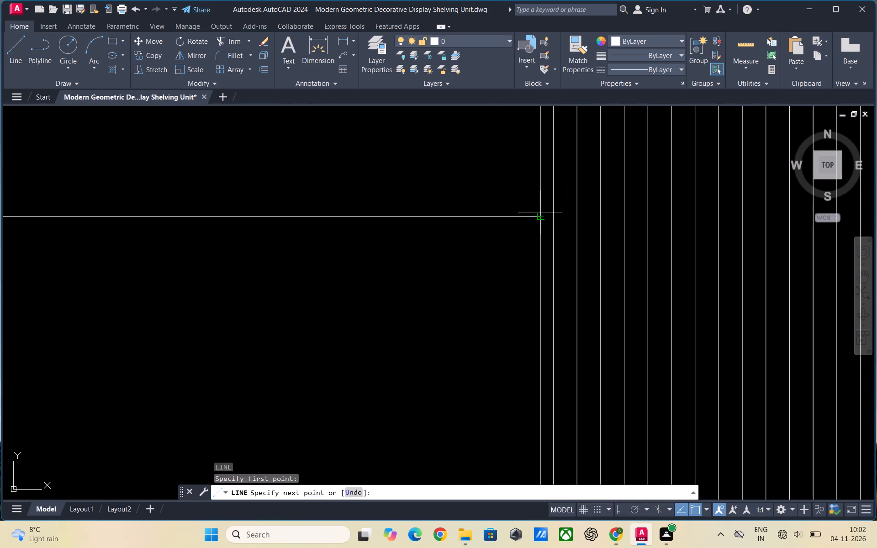
pyautogui.click(542, 216)
pyautogui.press('Escape')
# Copy the shelf line from its outer endpoint down to each of the four remaining division points.
pyautogui.scroll(-2, 553, 249)
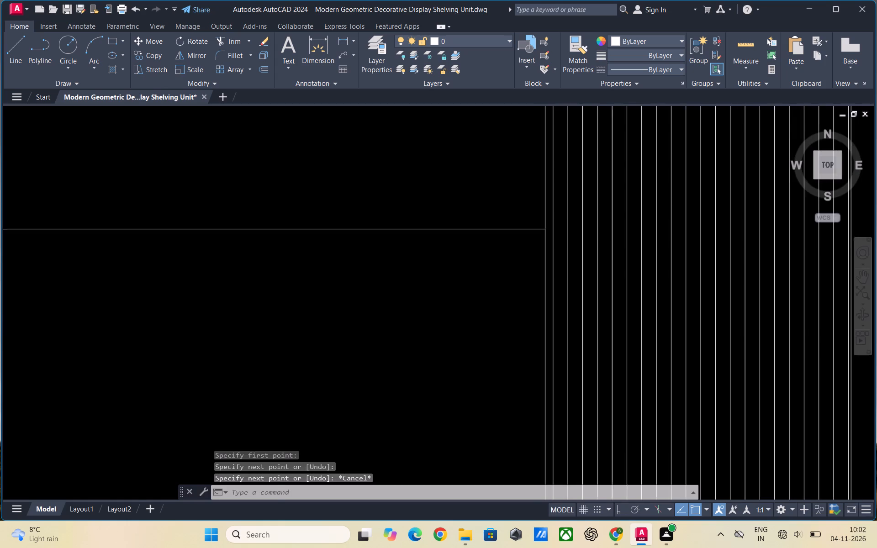
pyautogui.scroll(-1, 512, 258)
pyautogui.scroll(-2, 419, 286)
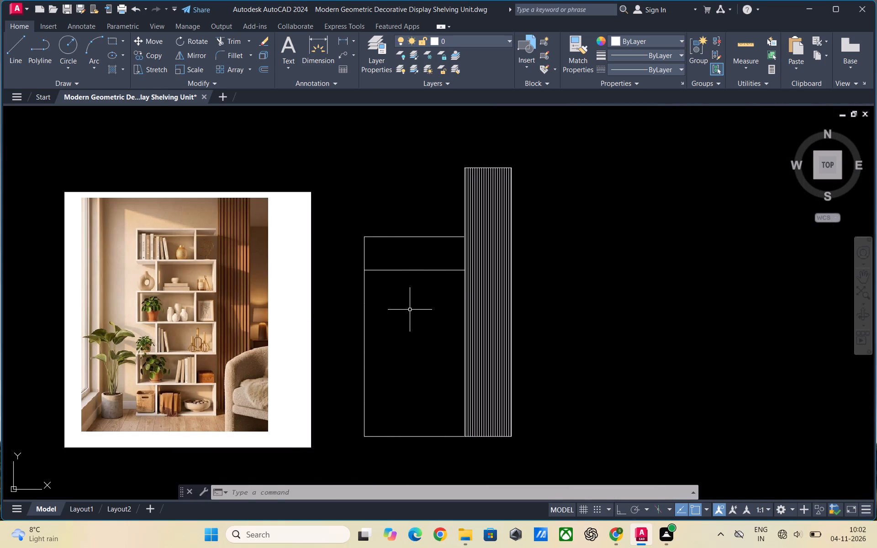
pyautogui.scroll(-2, 335, 299)
pyautogui.scroll(1, 376, 315)
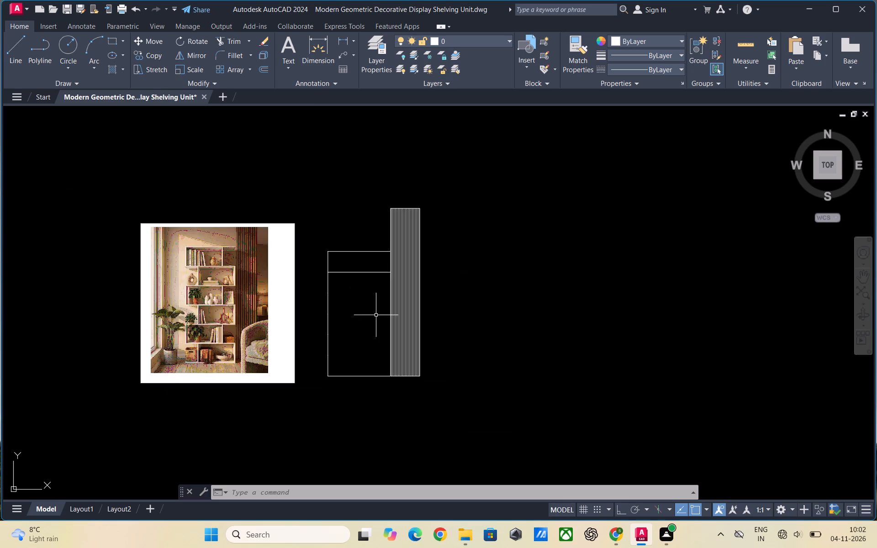
pyautogui.scroll(2, 376, 315)
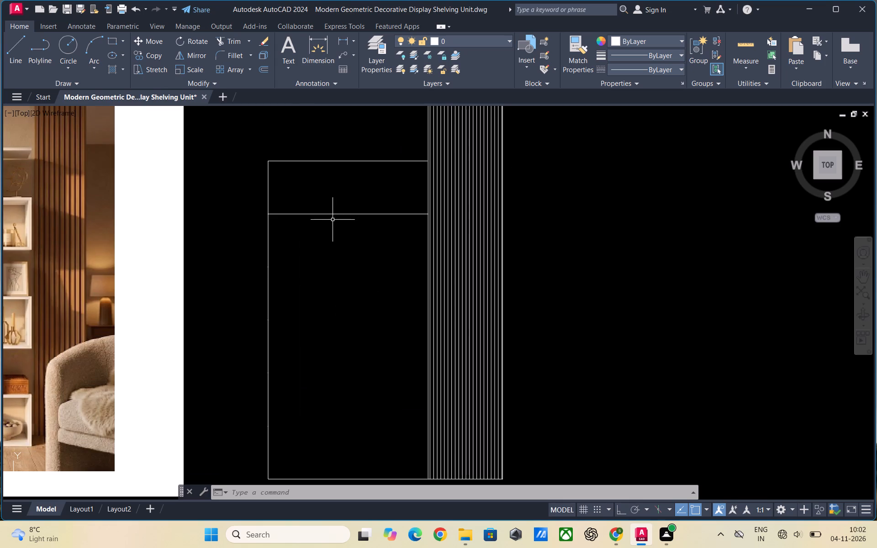
pyautogui.click(333, 215)
pyautogui.rightClick(317, 300)
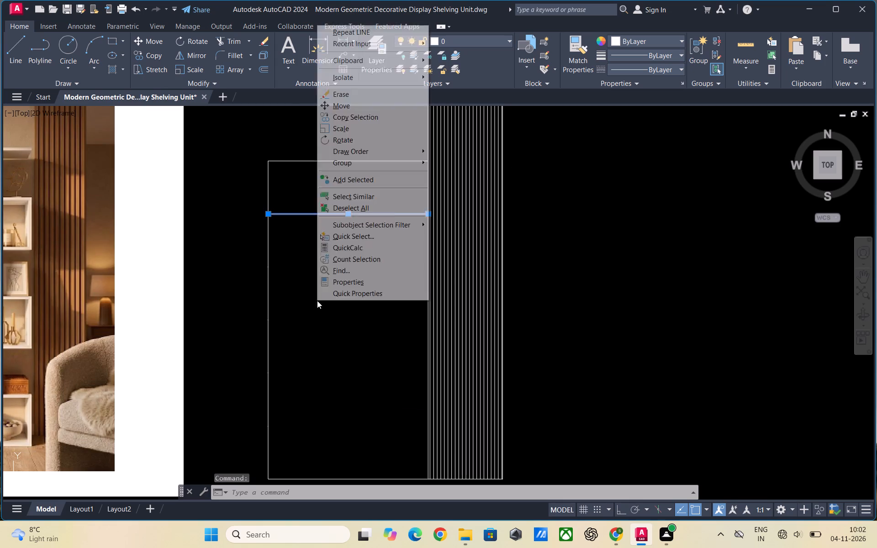
pyautogui.click(362, 117)
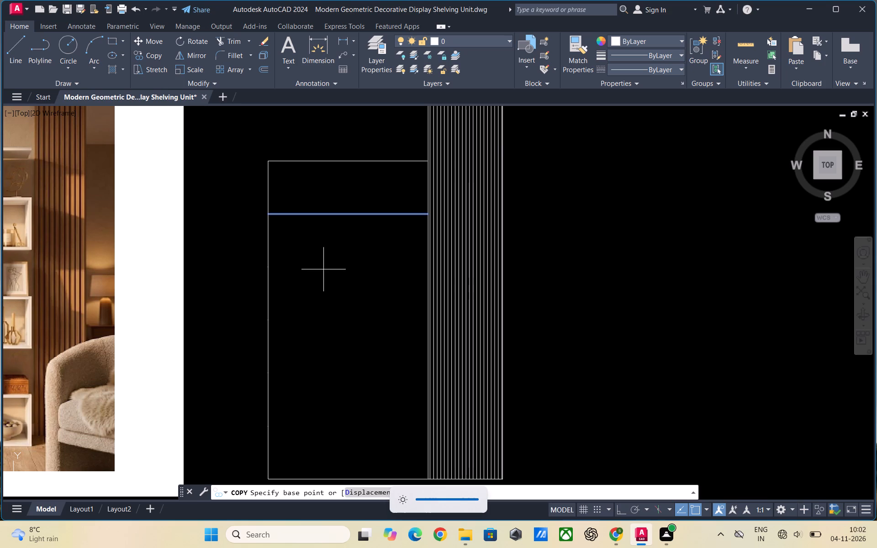
pyautogui.click(268, 211)
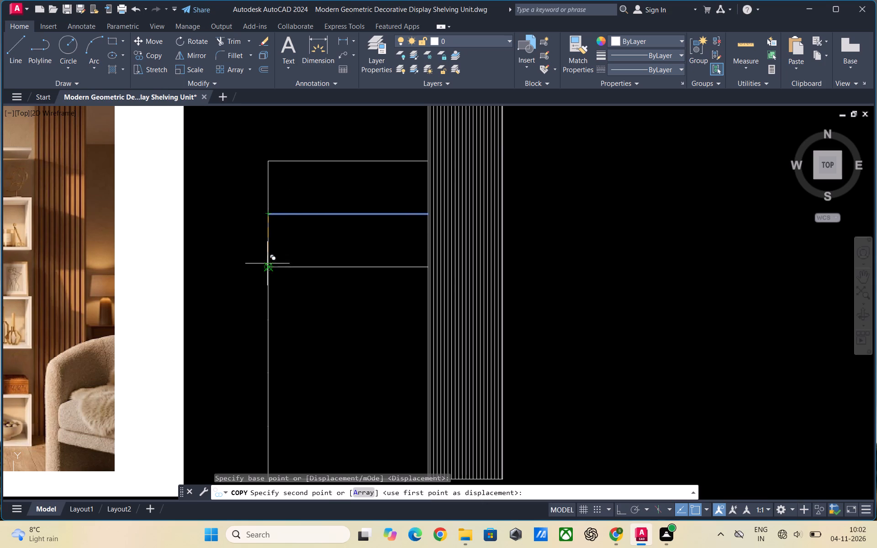
pyautogui.click(267, 268)
pyautogui.click(265, 320)
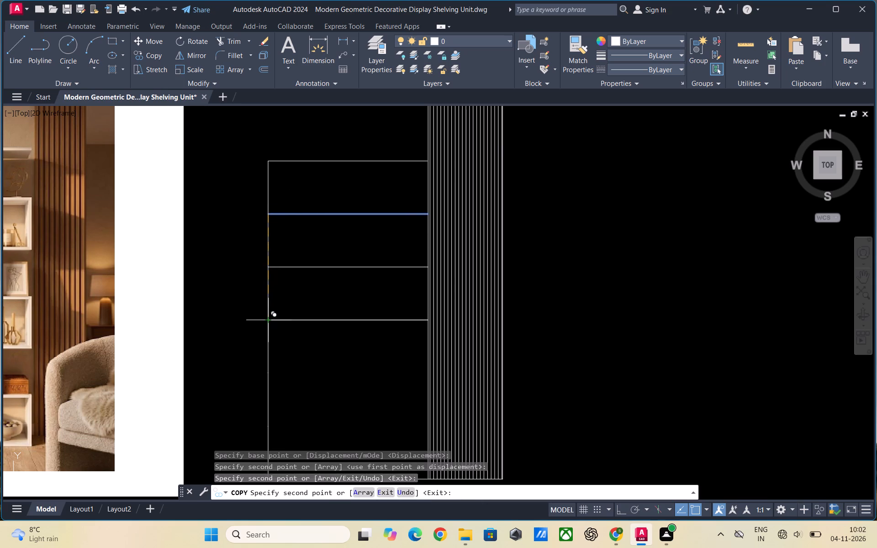
pyautogui.click(269, 372)
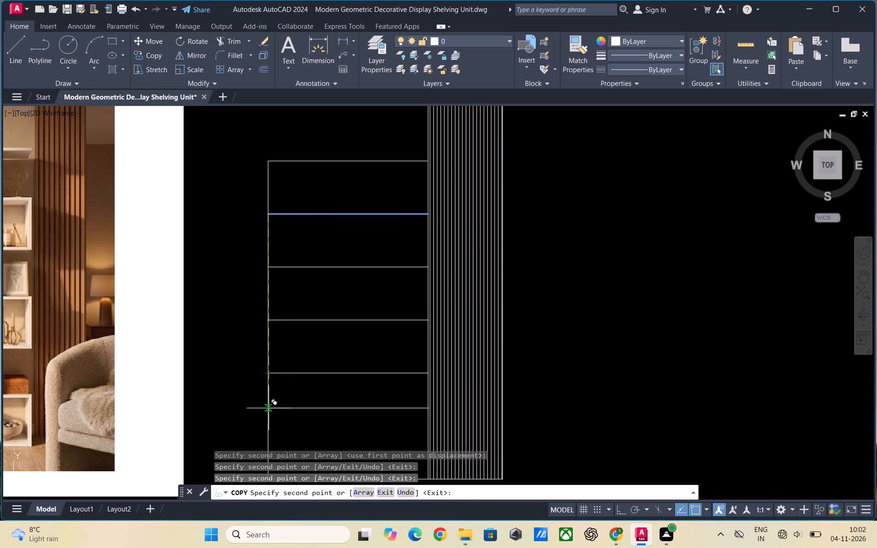
pyautogui.click(268, 427)
pyautogui.press('Escape')
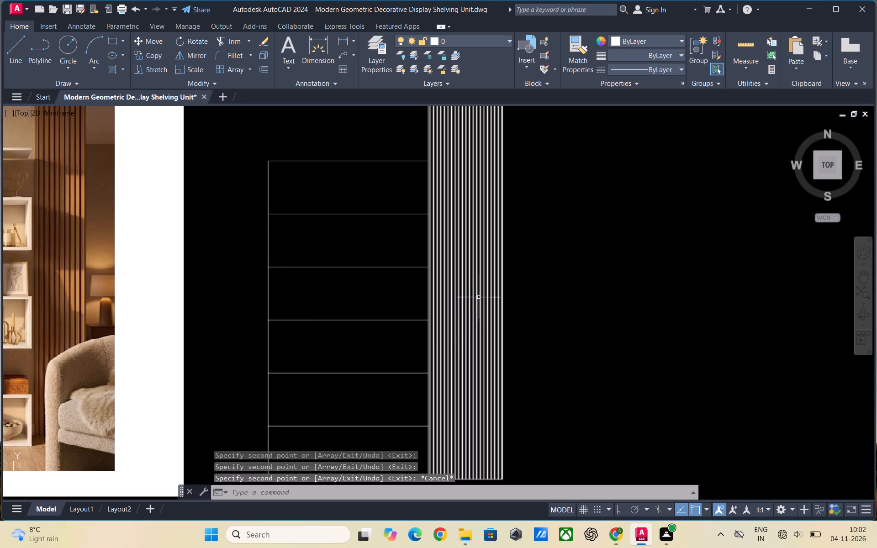
# Examine the shelf lines in the rectangle beside the tall panel, comparing their layout with the shelves in the reference photo.
pyautogui.scroll(-1, 581, 232)
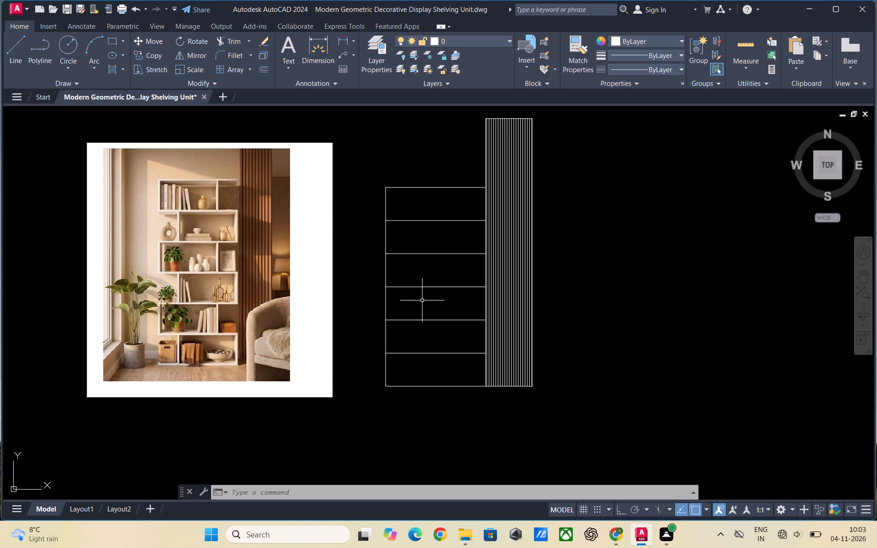
pyautogui.scroll(-1, 422, 291)
pyautogui.scroll(1, 418, 298)
pyautogui.scroll(-1, 419, 298)
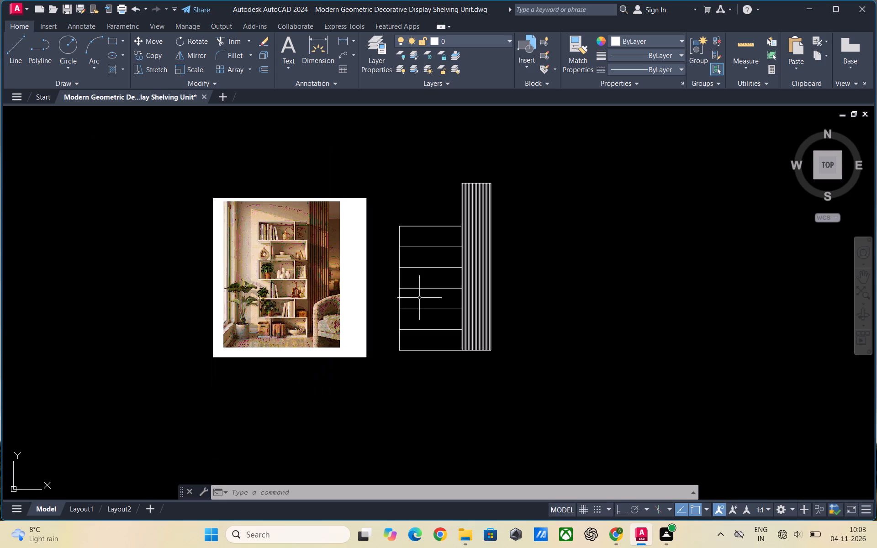
pyautogui.scroll(-2, 419, 298)
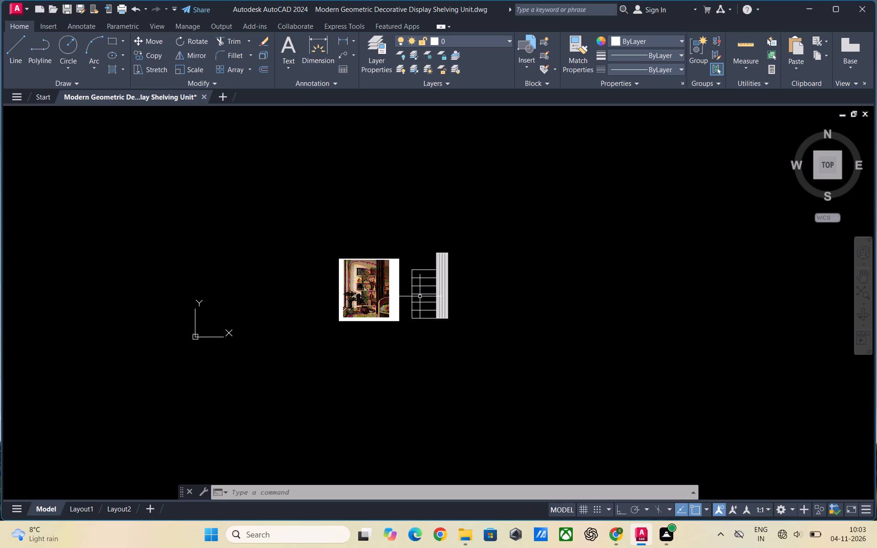
pyautogui.scroll(1, 421, 295)
pyautogui.scroll(-1, 345, 191)
pyautogui.scroll(2, 349, 380)
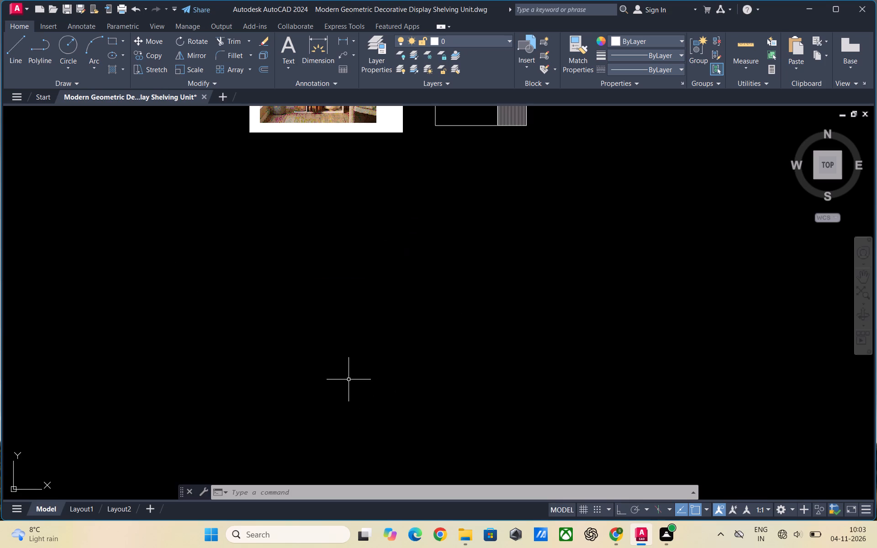
pyautogui.scroll(-1, 14, 315)
pyautogui.scroll(2, 124, 355)
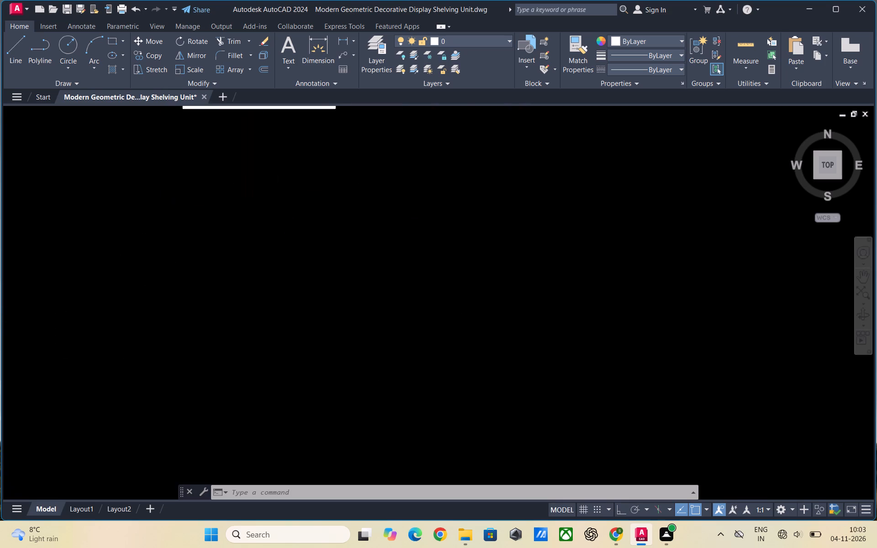
pyautogui.scroll(-2, 151, 371)
pyautogui.scroll(-2, 257, 294)
pyautogui.scroll(2, 297, 190)
pyautogui.scroll(2, 267, 329)
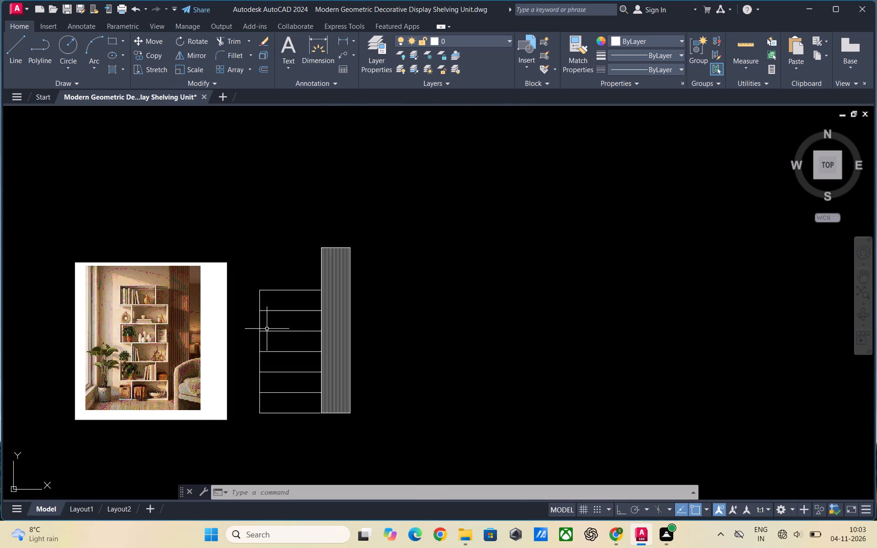
pyautogui.scroll(1, 267, 329)
pyautogui.scroll(-1, 624, 286)
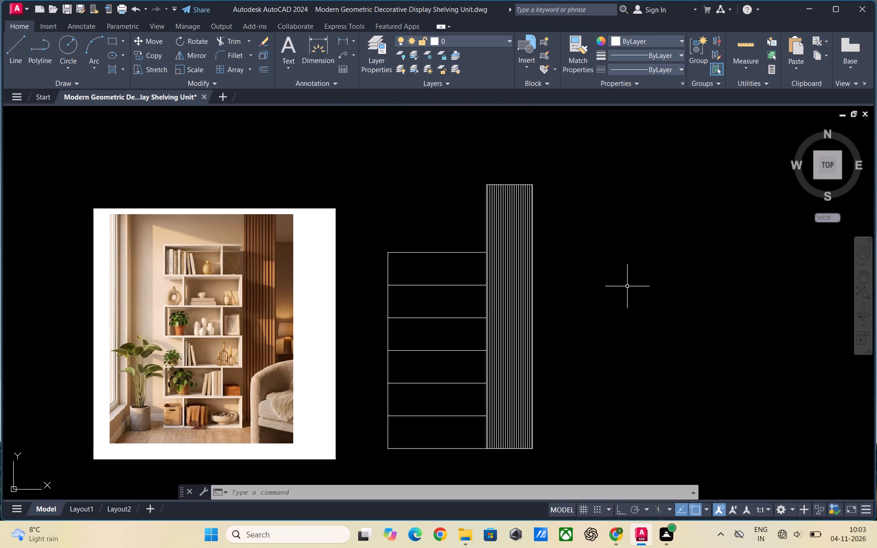
pyautogui.scroll(-1, 627, 287)
pyautogui.scroll(1, 615, 328)
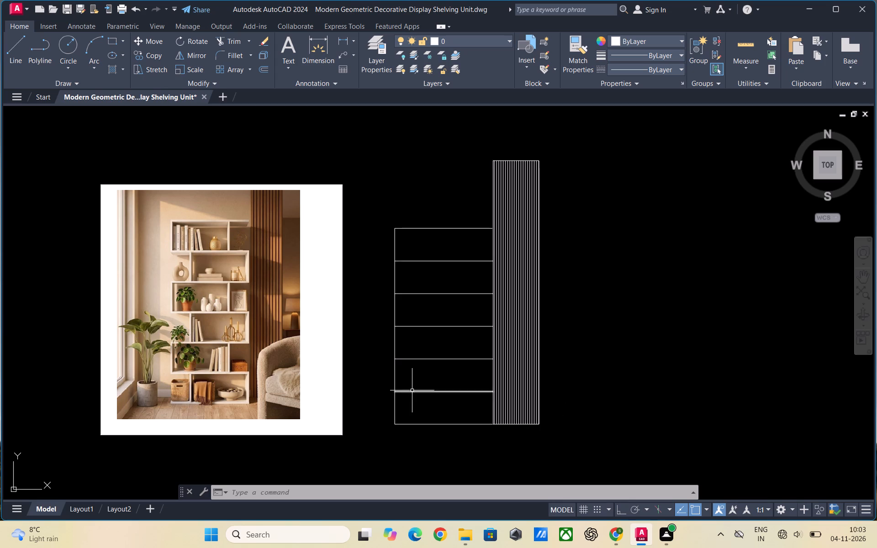
pyautogui.scroll(2, 469, 226)
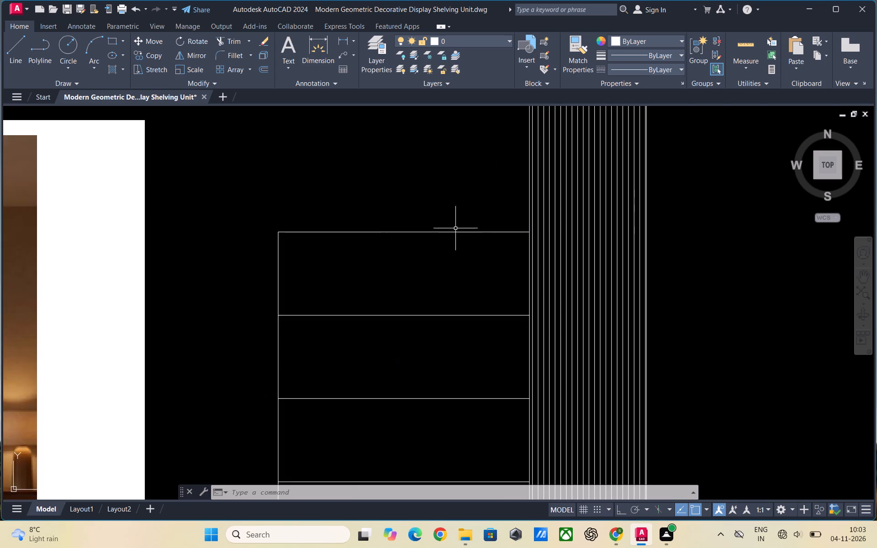
pyautogui.scroll(1, 333, 225)
pyautogui.scroll(-3, 329, 214)
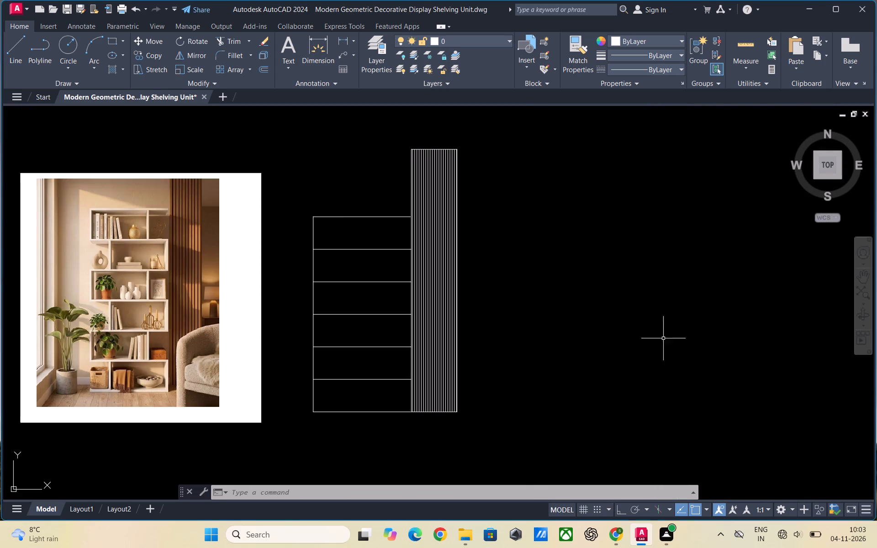
pyautogui.scroll(2, 678, 342)
pyautogui.scroll(-3, 716, 344)
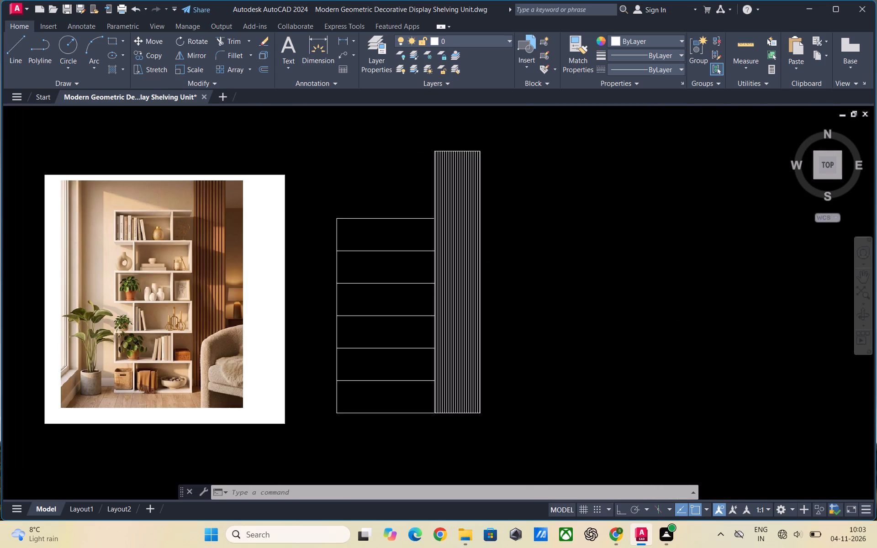
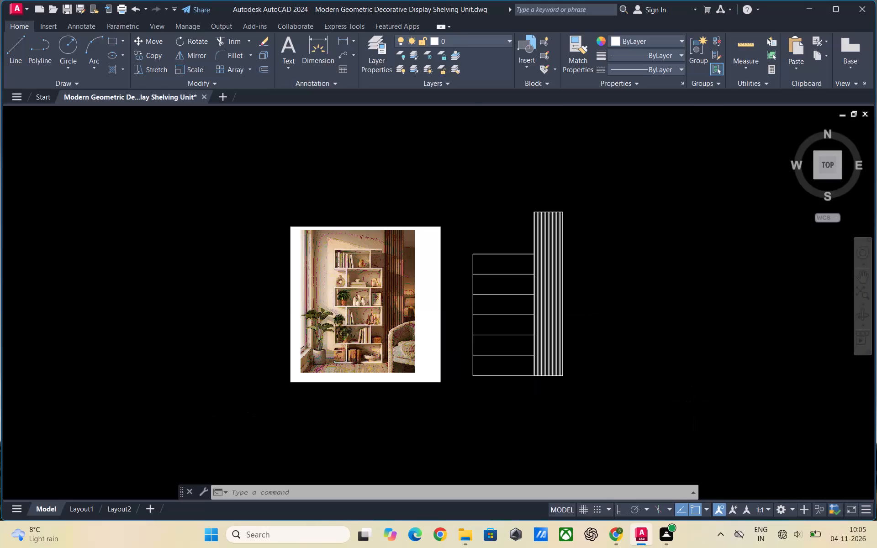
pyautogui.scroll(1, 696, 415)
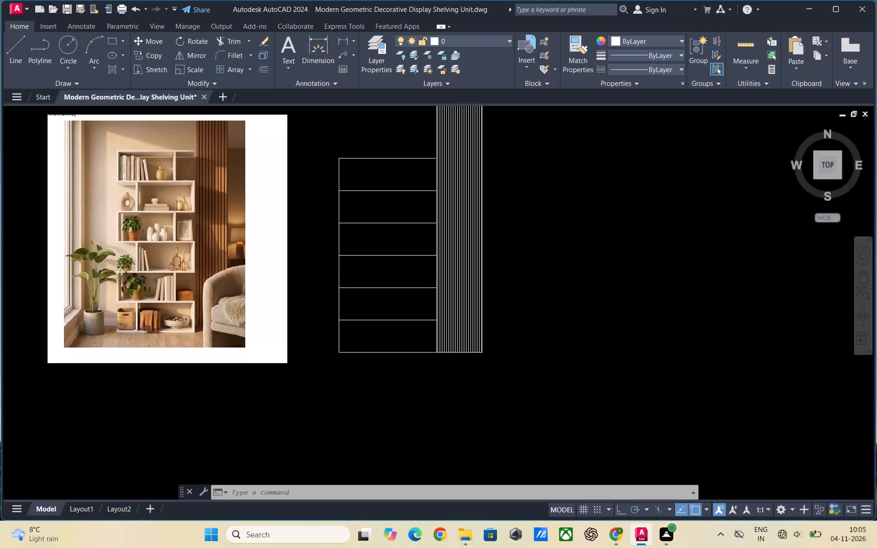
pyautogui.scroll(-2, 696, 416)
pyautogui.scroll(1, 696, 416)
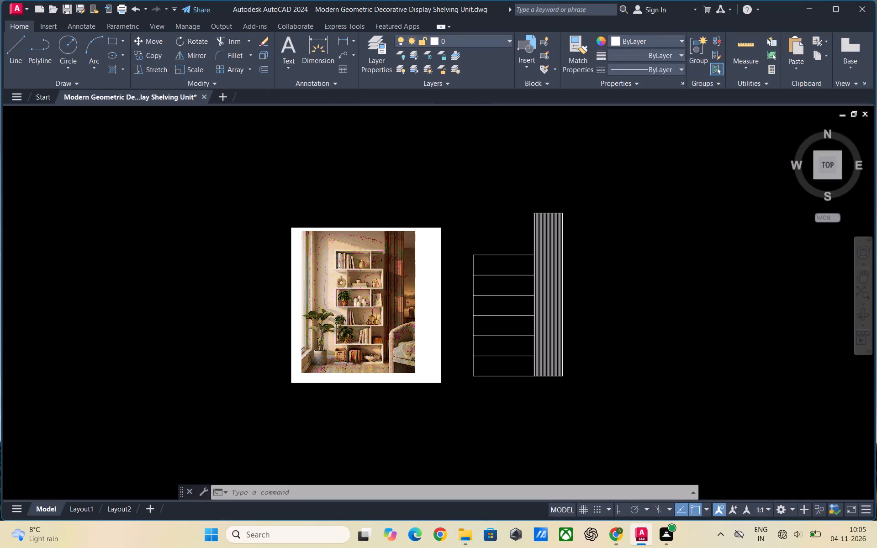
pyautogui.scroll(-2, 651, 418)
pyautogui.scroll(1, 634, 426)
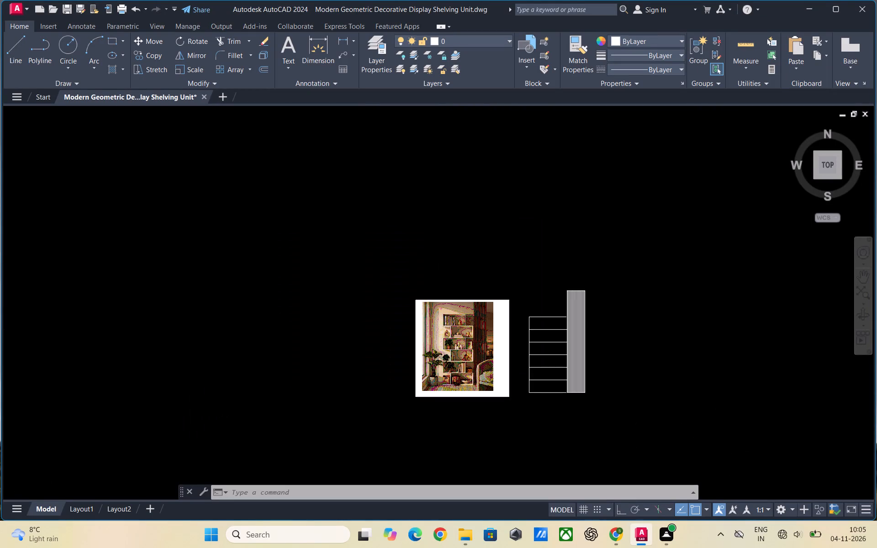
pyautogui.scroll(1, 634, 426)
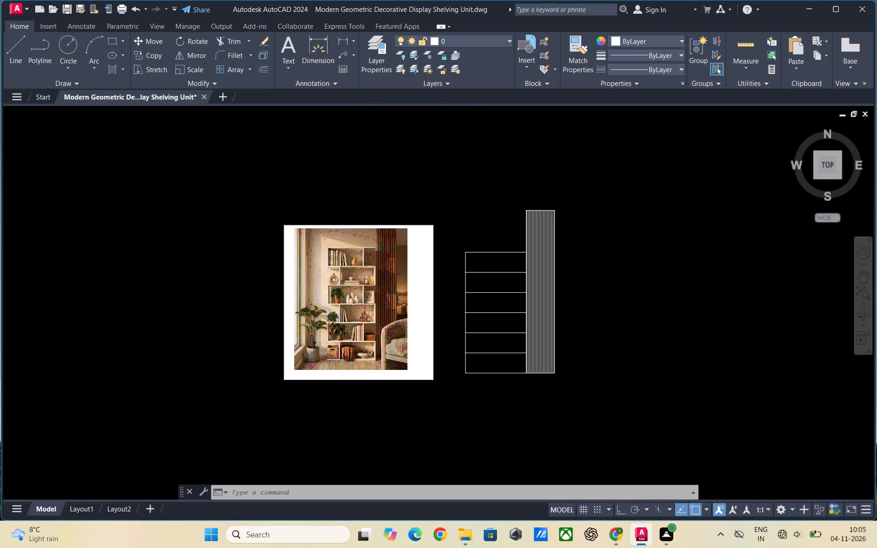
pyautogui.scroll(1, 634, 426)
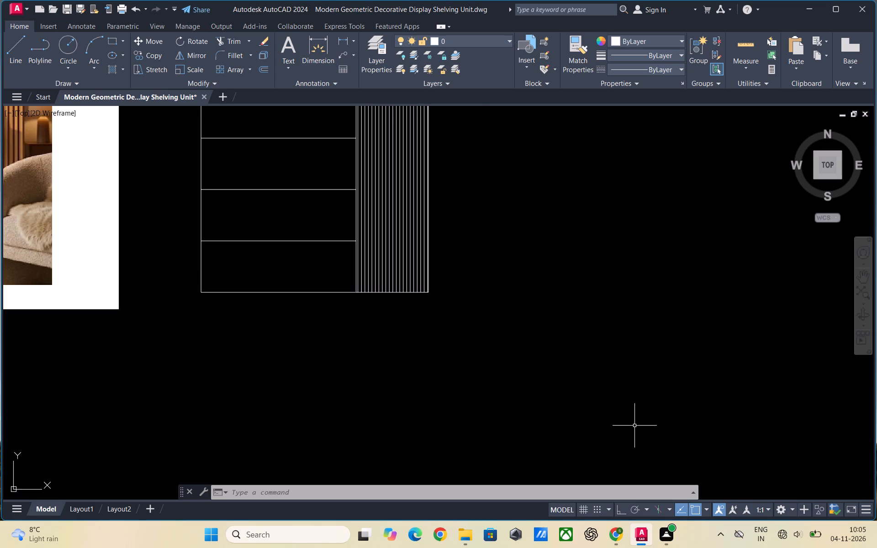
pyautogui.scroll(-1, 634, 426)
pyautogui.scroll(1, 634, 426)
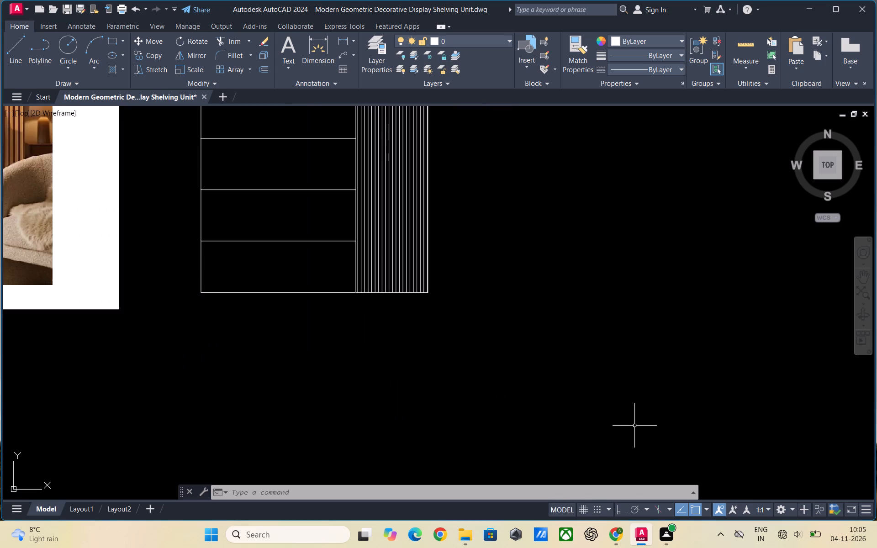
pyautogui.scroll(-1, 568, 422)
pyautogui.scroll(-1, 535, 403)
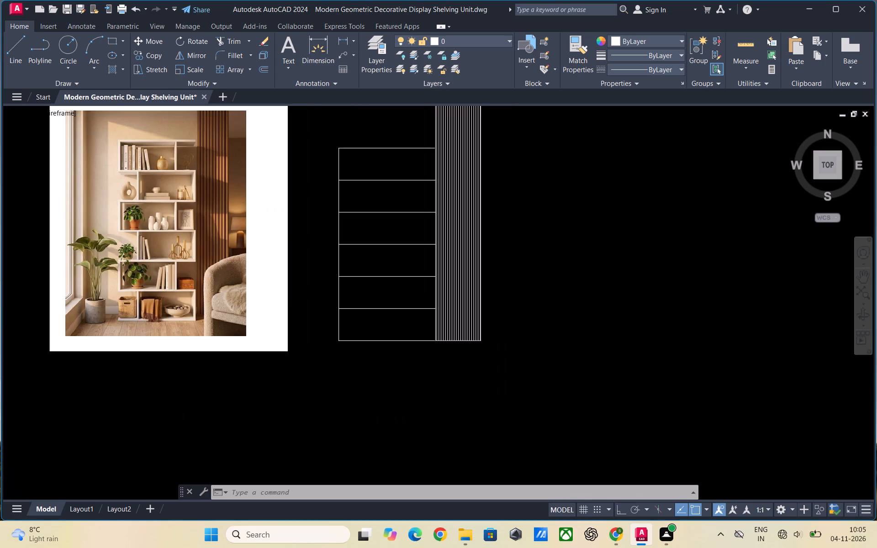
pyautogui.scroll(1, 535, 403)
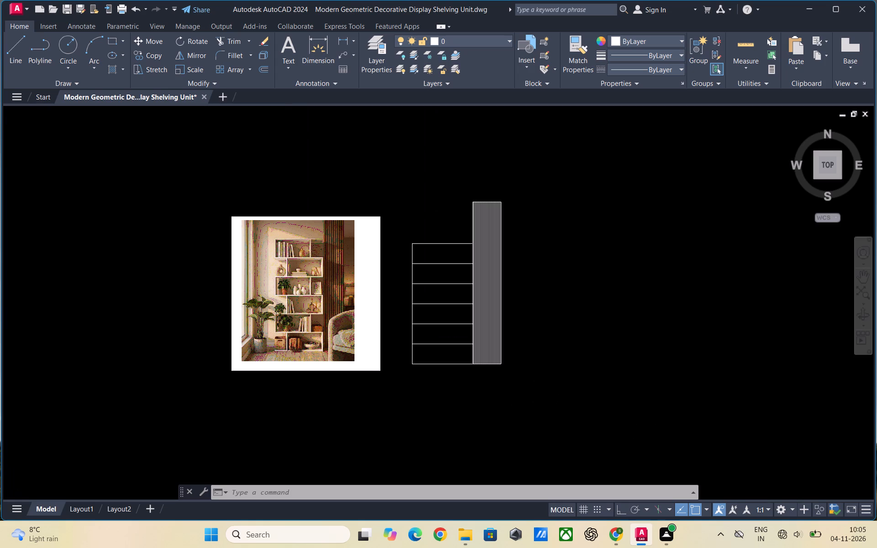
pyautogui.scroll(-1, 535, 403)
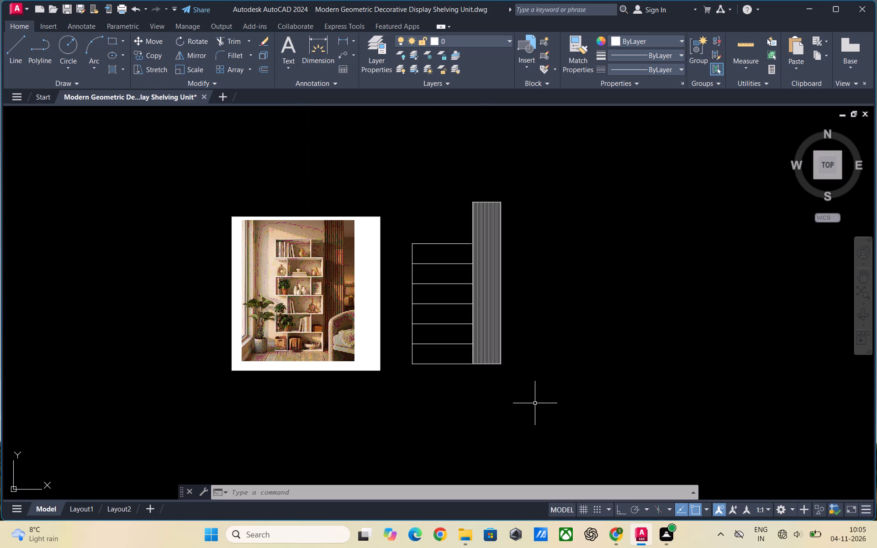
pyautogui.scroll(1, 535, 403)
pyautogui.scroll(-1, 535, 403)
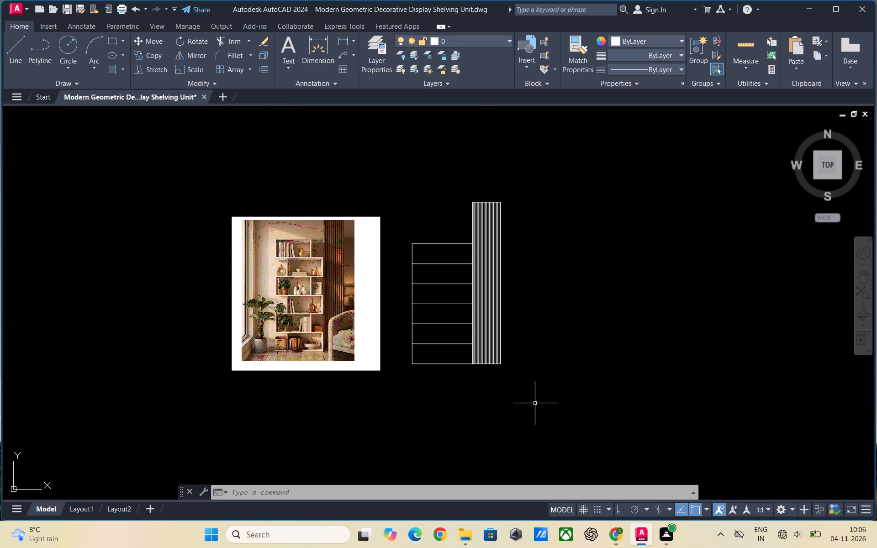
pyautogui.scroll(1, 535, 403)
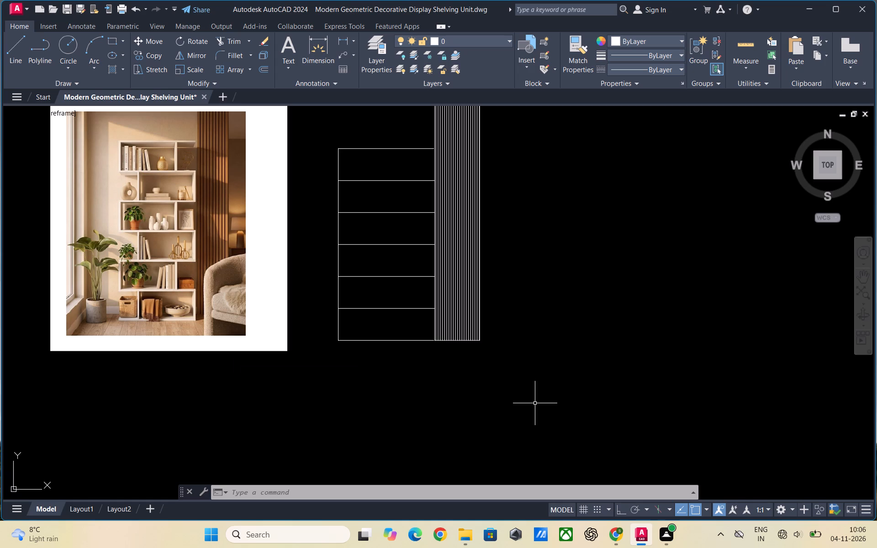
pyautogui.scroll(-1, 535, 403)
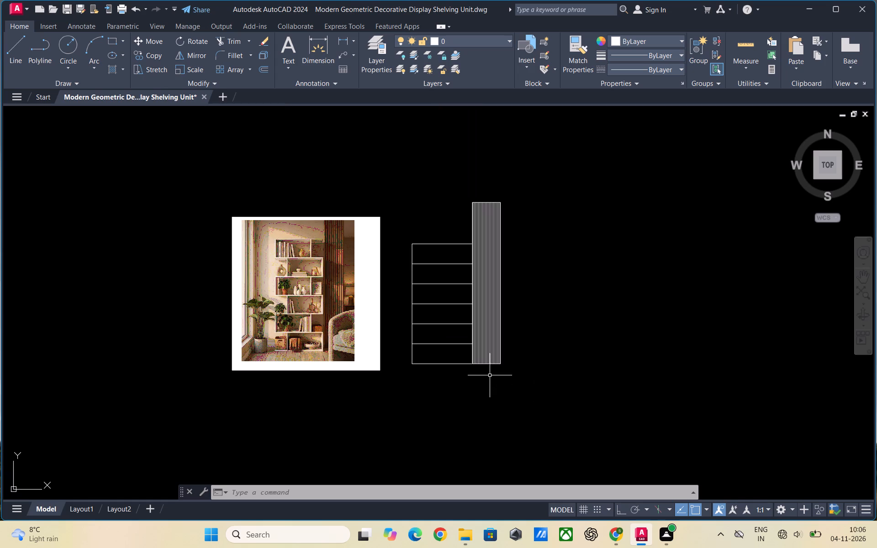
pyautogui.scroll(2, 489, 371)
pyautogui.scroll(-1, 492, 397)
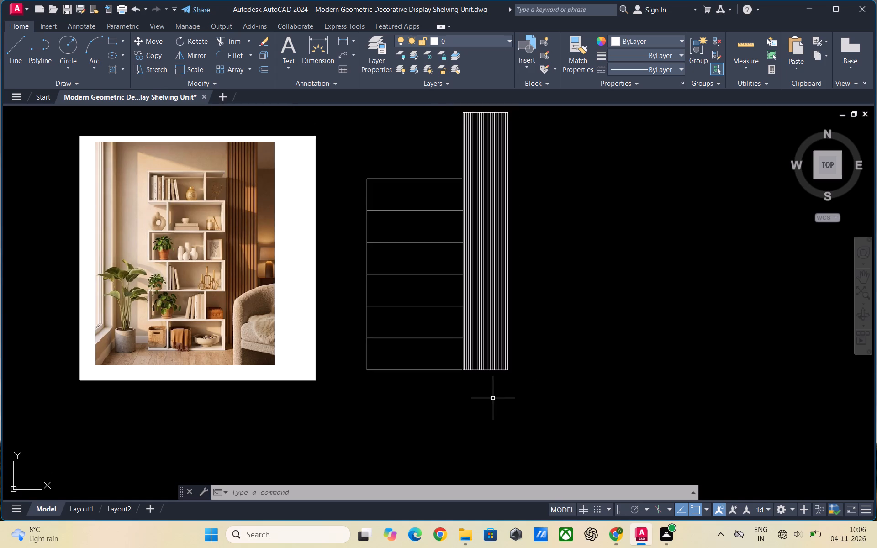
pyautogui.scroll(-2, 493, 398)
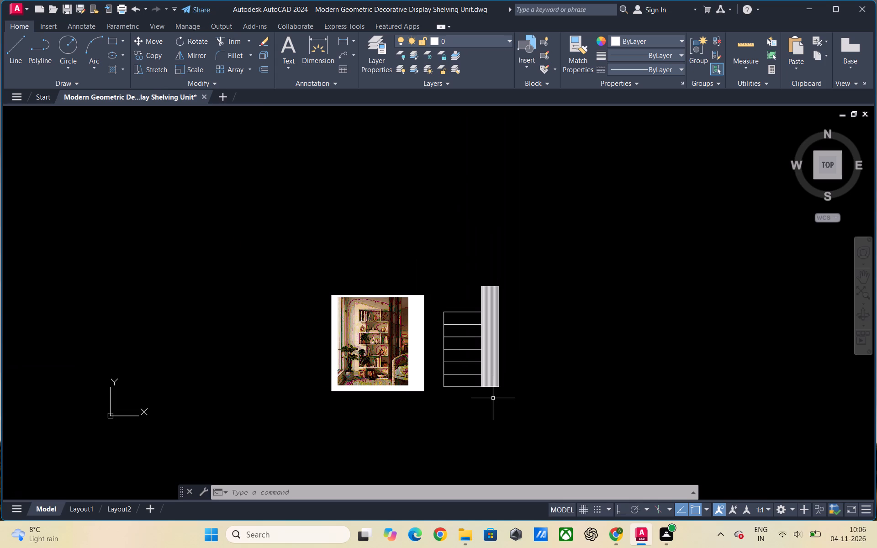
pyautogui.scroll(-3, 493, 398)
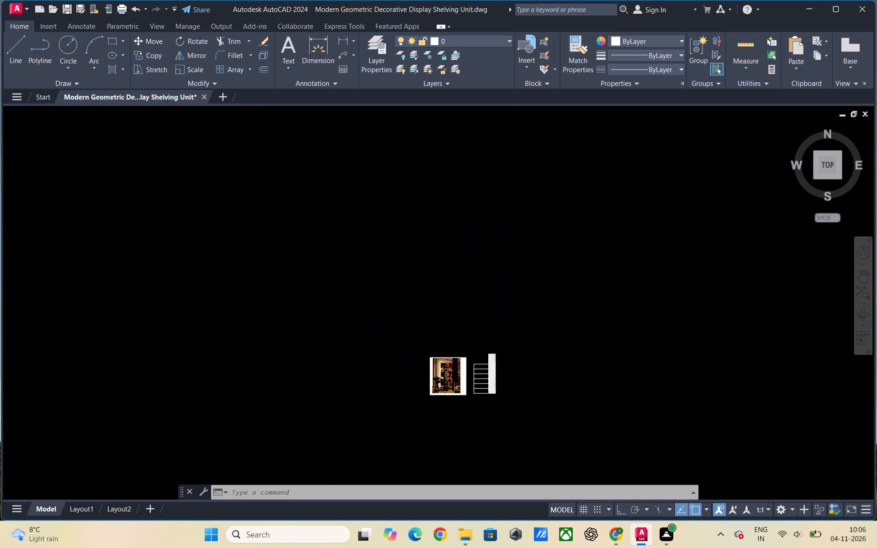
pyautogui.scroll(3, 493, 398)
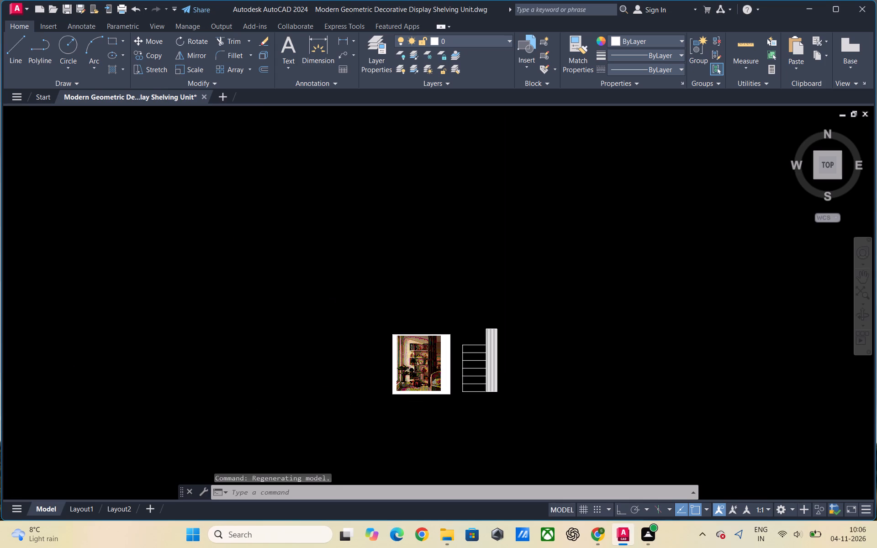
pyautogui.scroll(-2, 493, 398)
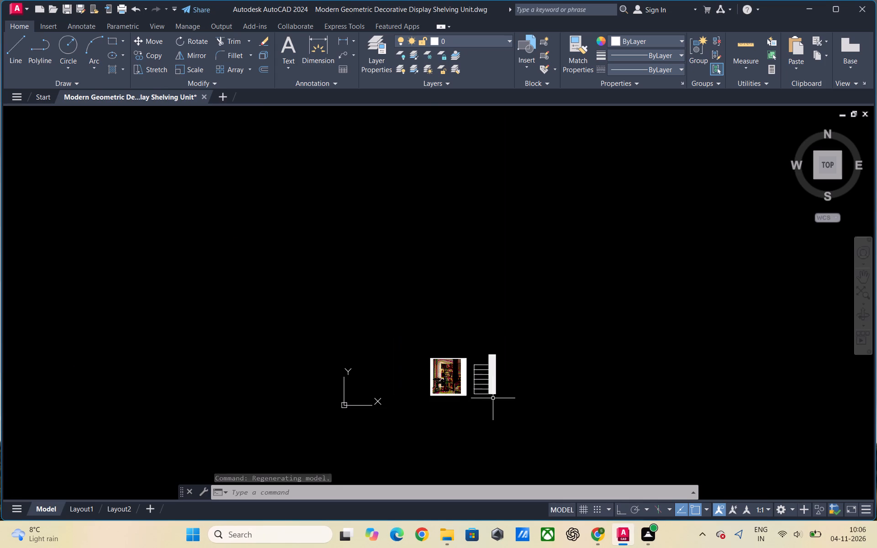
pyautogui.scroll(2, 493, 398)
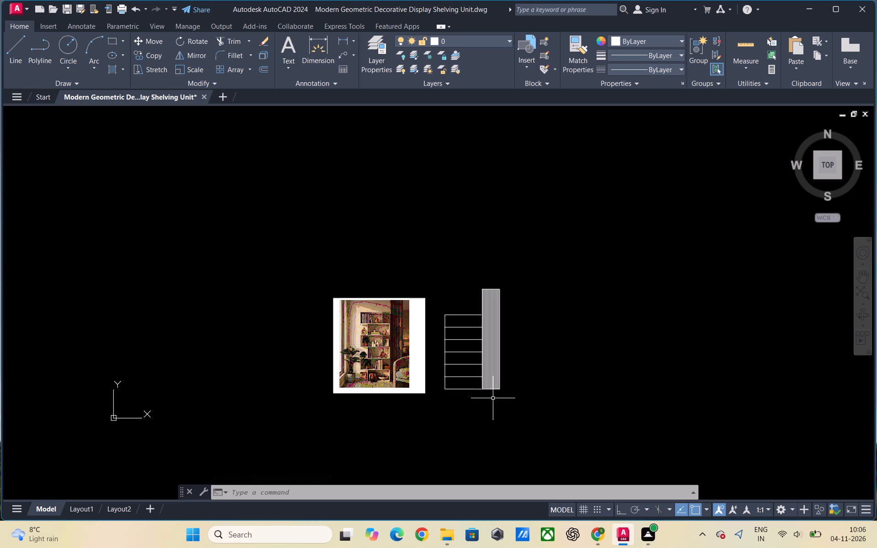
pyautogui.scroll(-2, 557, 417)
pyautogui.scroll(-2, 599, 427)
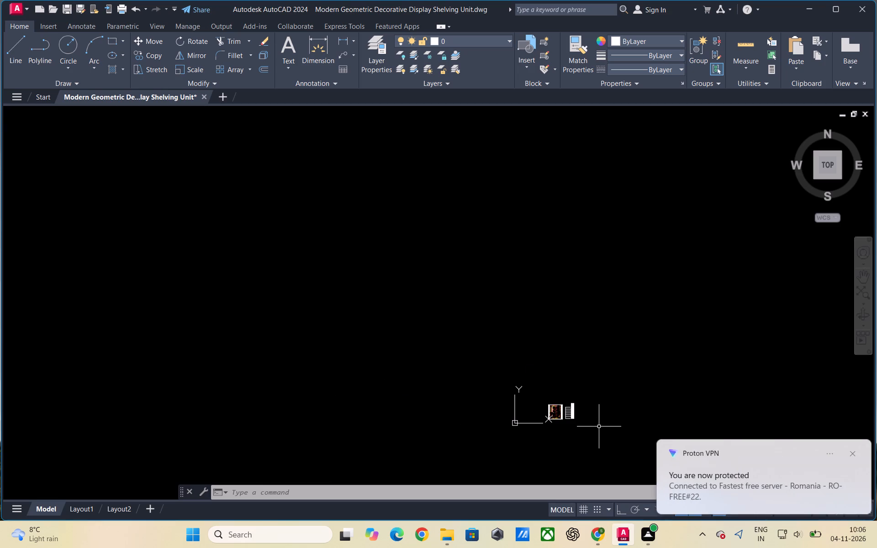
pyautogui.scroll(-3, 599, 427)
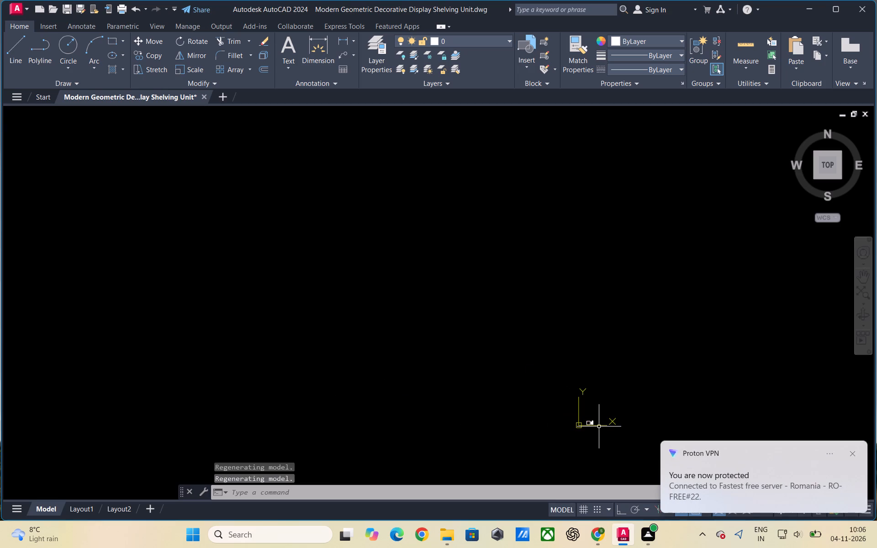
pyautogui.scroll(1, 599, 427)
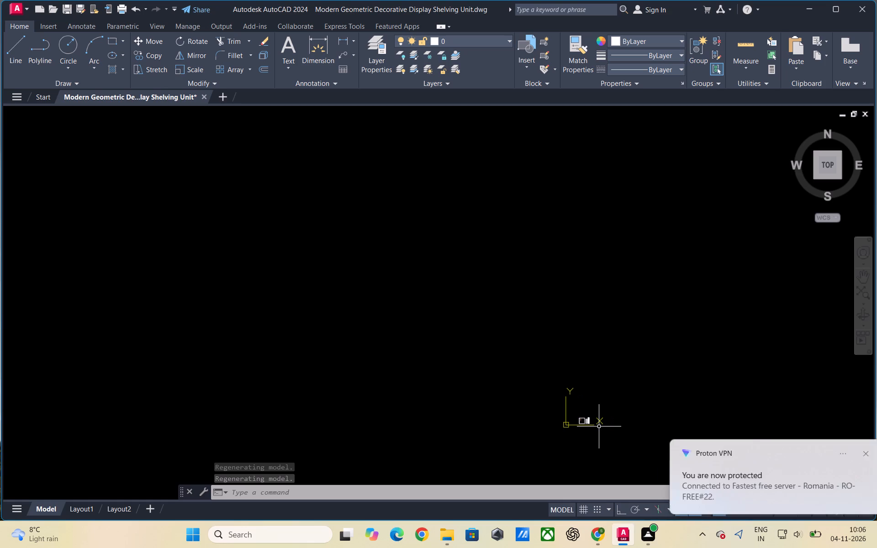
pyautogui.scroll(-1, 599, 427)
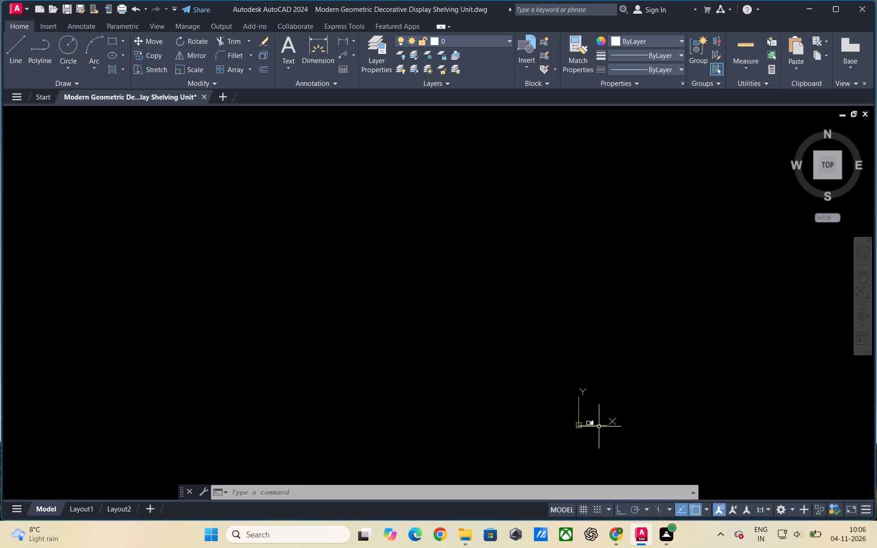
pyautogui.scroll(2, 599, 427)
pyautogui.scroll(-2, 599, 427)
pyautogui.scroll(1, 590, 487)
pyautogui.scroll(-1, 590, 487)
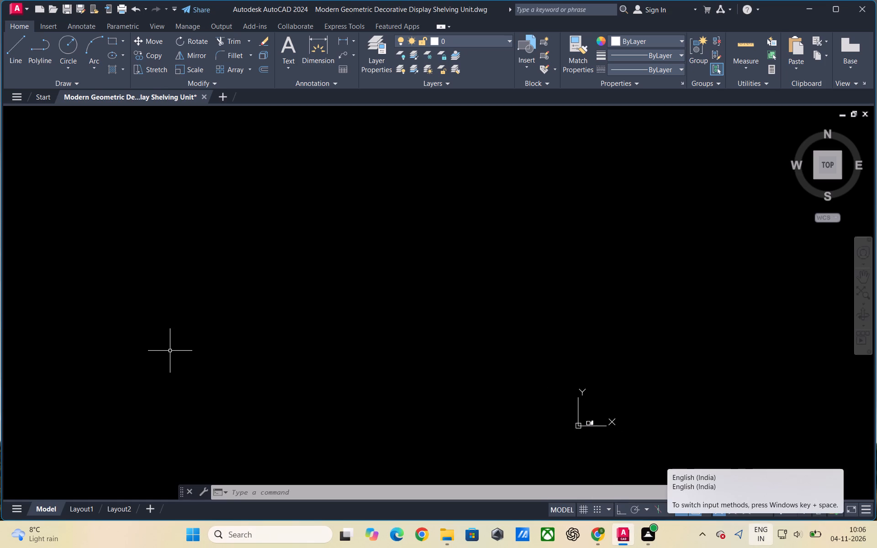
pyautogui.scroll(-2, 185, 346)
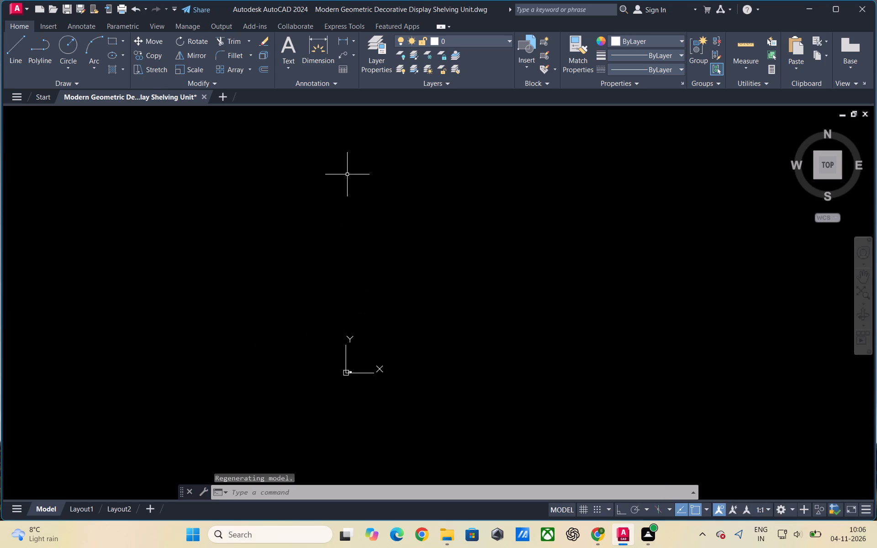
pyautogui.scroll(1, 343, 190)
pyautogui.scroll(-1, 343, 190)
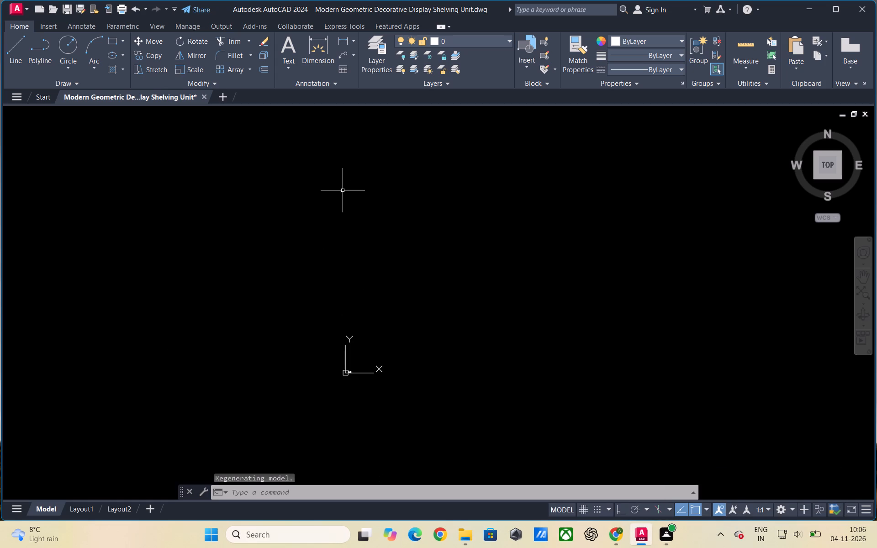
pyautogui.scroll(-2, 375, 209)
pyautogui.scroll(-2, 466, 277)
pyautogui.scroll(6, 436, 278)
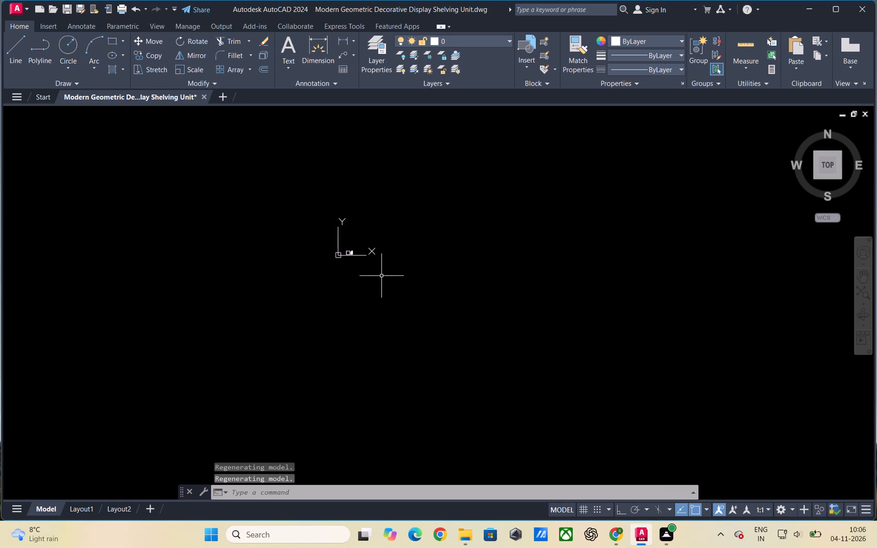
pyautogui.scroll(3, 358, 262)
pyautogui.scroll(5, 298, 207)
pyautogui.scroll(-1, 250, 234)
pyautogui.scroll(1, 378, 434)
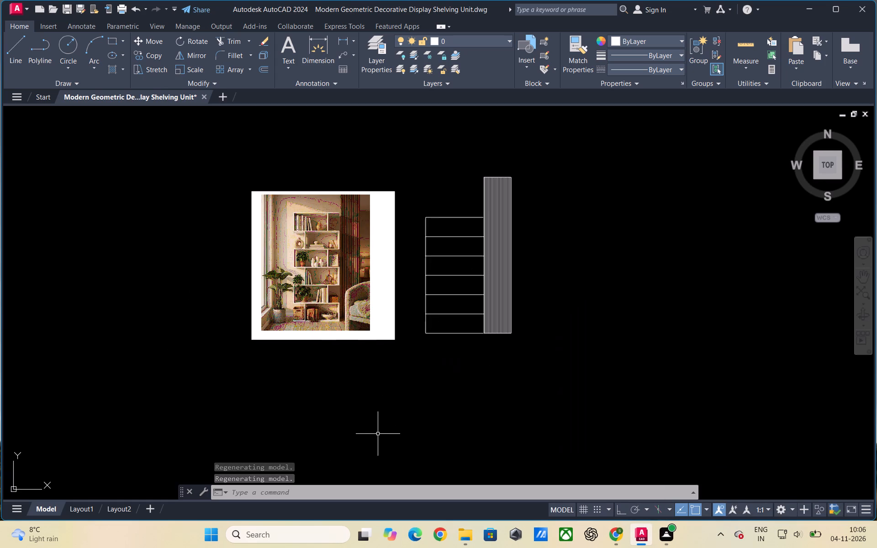
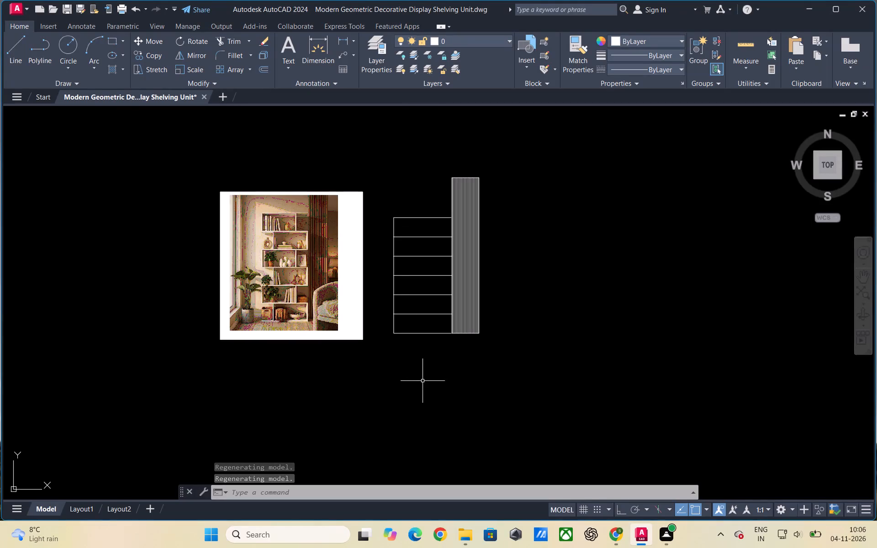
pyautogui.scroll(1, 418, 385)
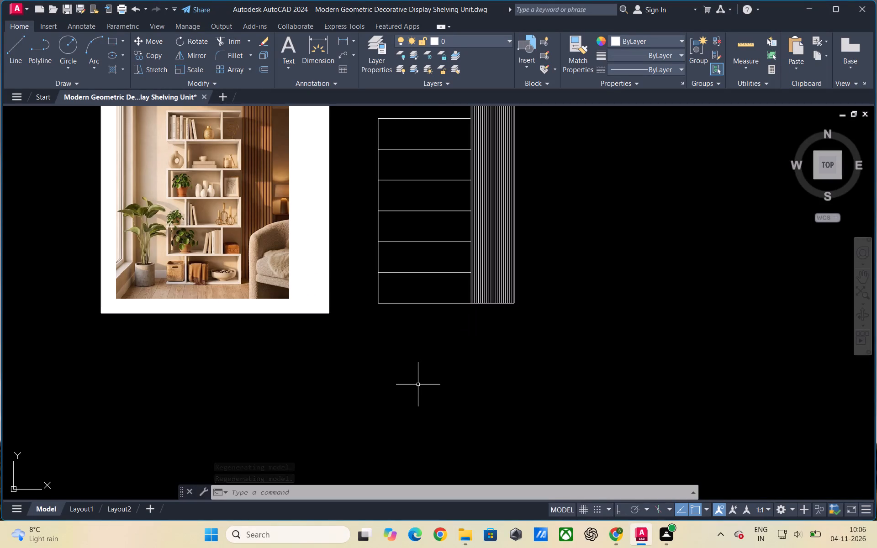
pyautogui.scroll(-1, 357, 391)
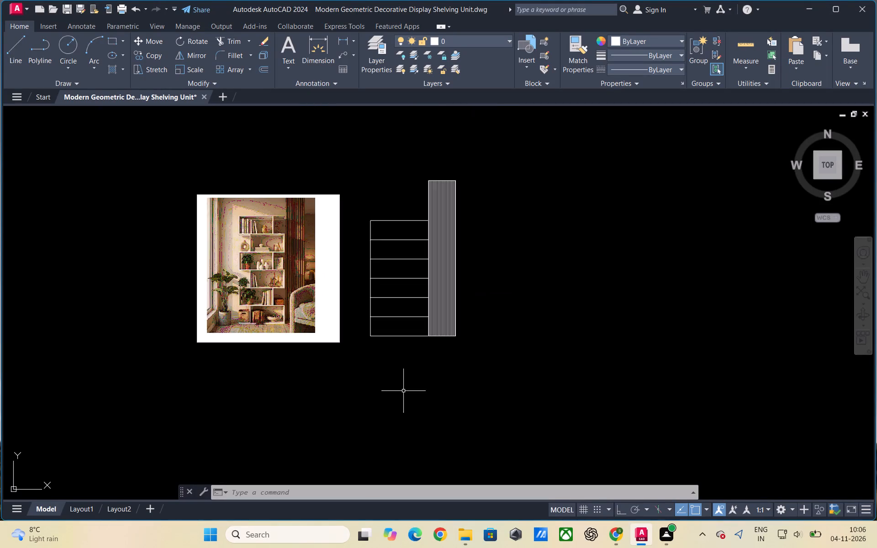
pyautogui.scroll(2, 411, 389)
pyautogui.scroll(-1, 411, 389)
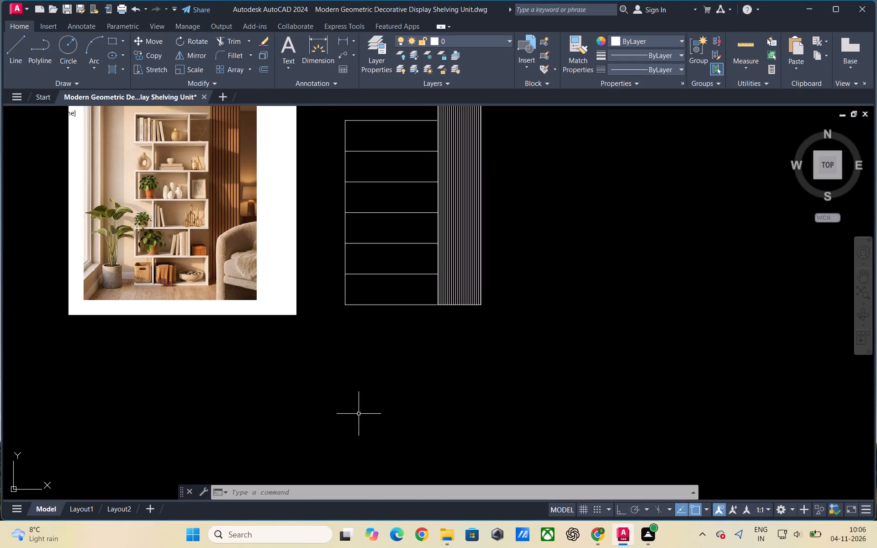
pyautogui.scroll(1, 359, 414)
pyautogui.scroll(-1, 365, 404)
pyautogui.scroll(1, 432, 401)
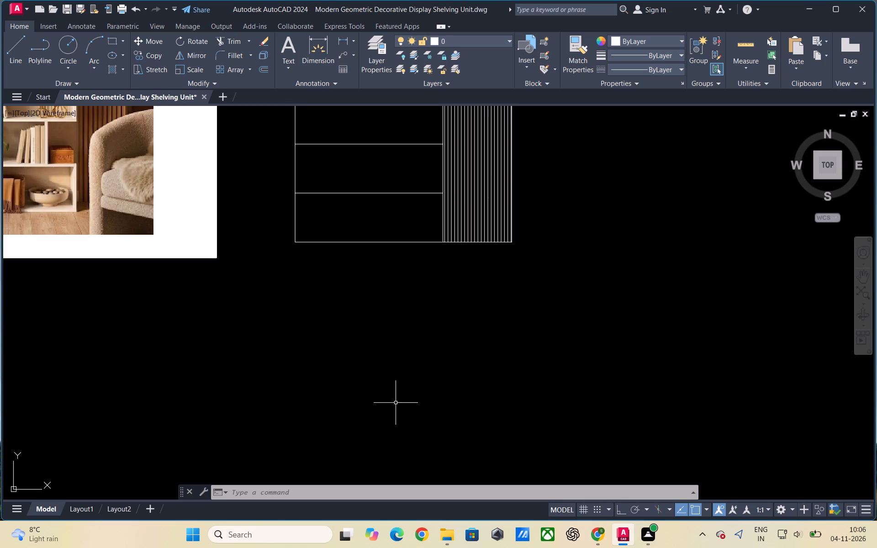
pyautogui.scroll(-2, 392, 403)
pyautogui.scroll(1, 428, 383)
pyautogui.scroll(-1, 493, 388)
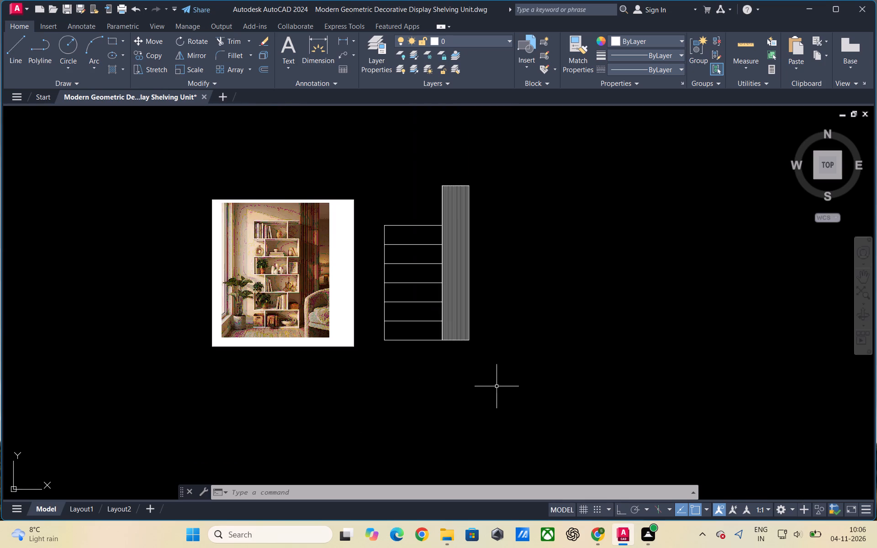
# Compare the shelf compartments in the reference photo with the drawn six-tier outline beside the slat panel.
pyautogui.scroll(2, 439, 250)
pyautogui.scroll(2, 391, 206)
pyautogui.scroll(-2, 410, 216)
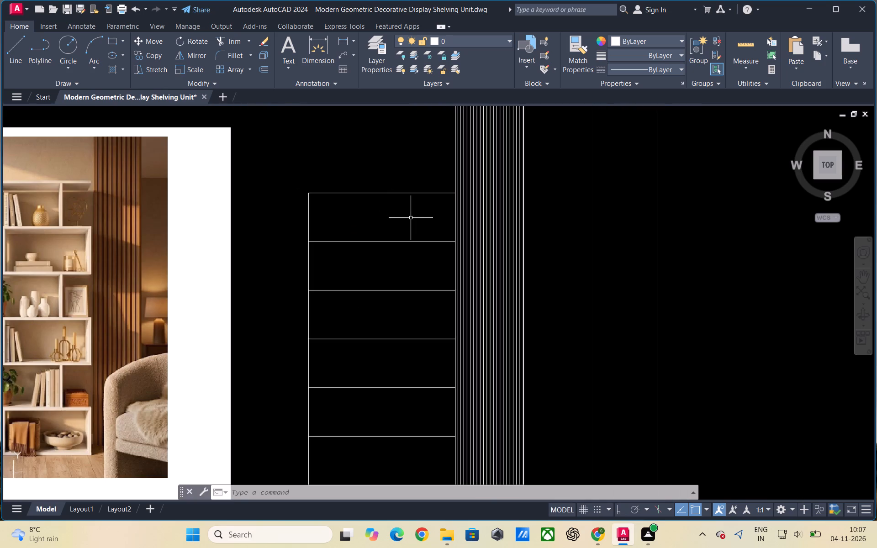
pyautogui.scroll(-1, 411, 218)
pyautogui.scroll(1, 210, 201)
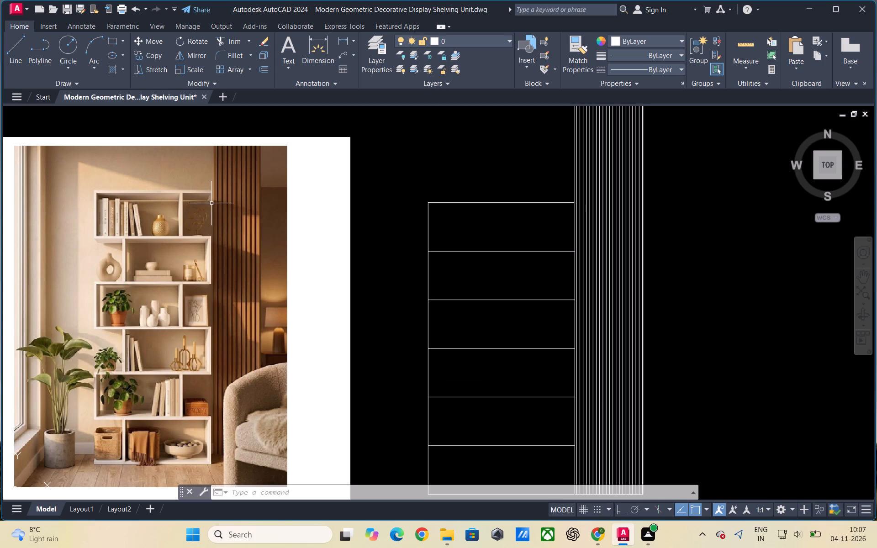
pyautogui.scroll(-1, 144, 232)
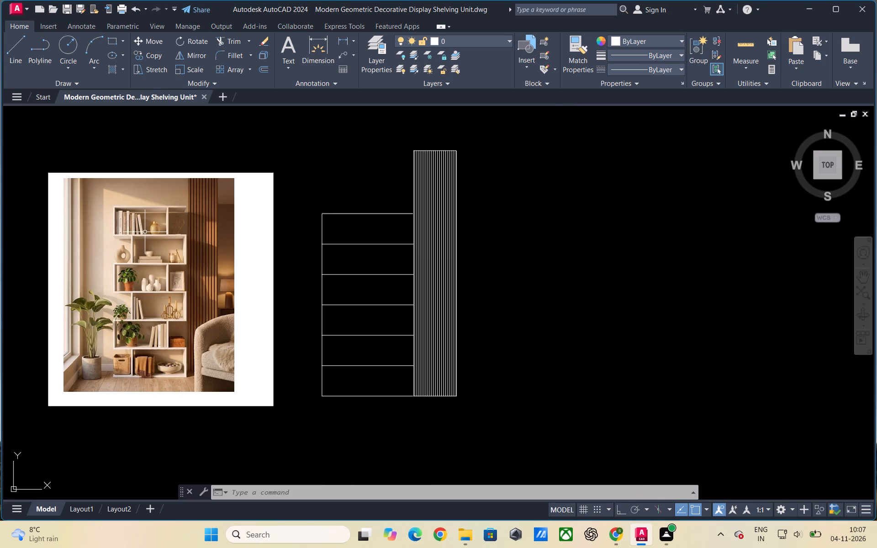
pyautogui.scroll(1, 175, 225)
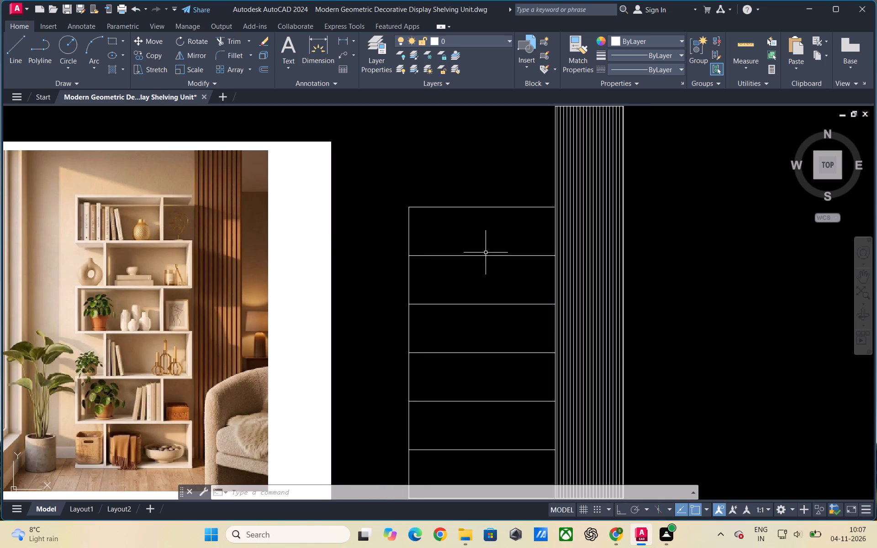
pyautogui.scroll(-1, 349, 248)
pyautogui.scroll(2, 431, 267)
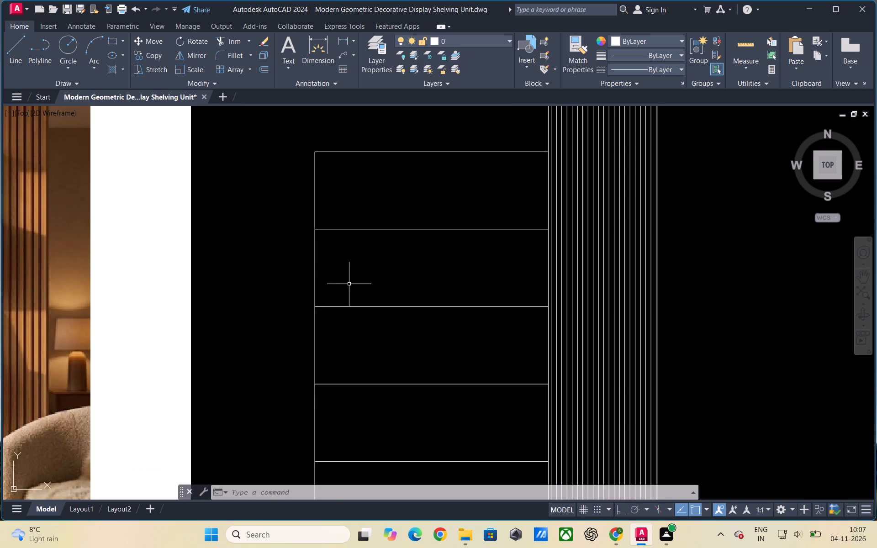
pyautogui.scroll(-2, 376, 258)
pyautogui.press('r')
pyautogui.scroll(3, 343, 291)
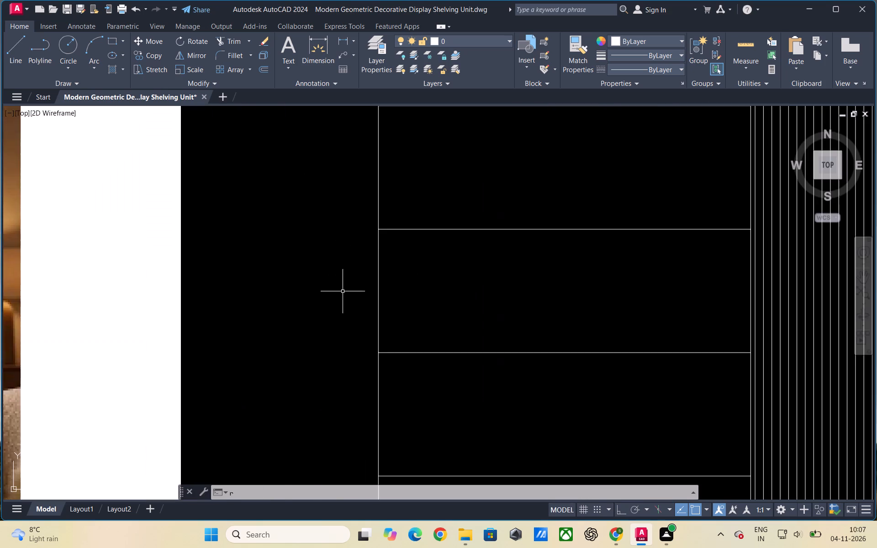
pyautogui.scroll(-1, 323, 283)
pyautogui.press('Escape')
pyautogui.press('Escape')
# Draw a rectangle over the top tier of the shelving unit, from its upper-left corner to its lower-right corner at the slat panel.
pyautogui.write('re')
pyautogui.press('c')
pyautogui.press('Return')
pyautogui.scroll(-1, 305, 311)
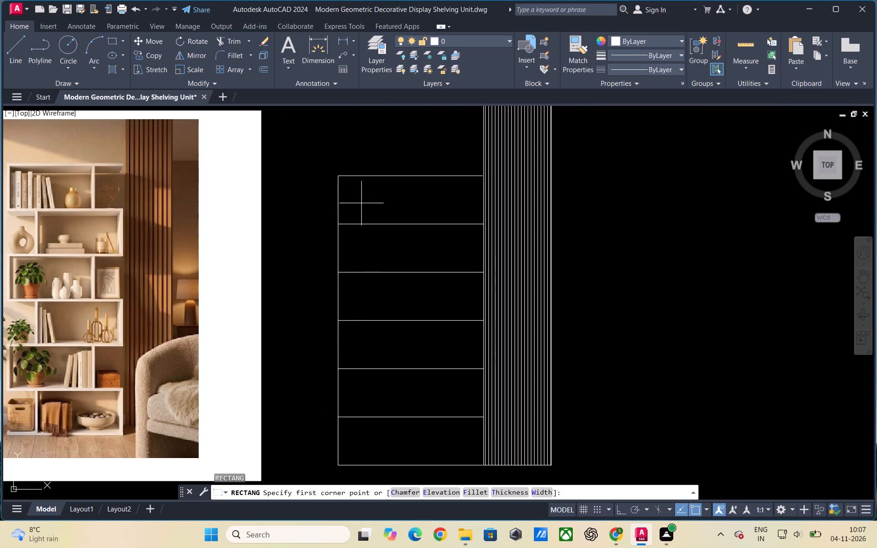
pyautogui.click(339, 178)
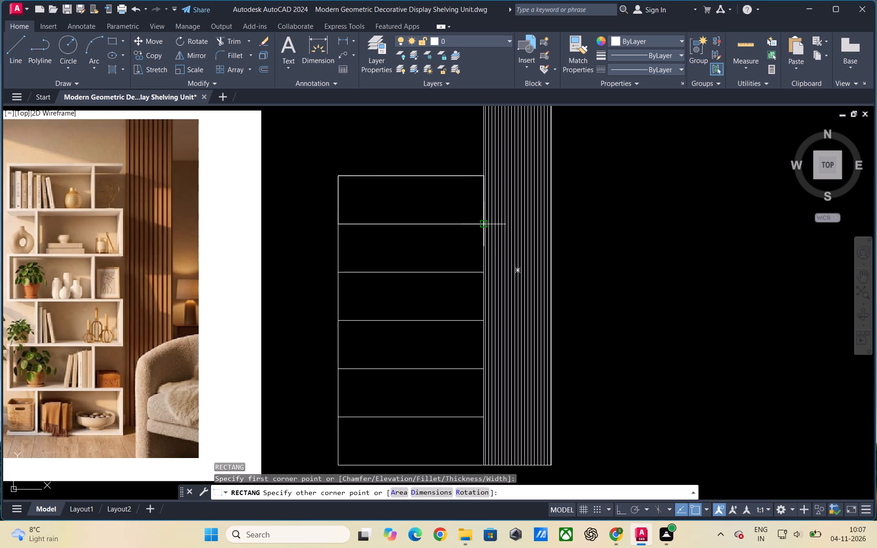
pyautogui.scroll(3, 482, 227)
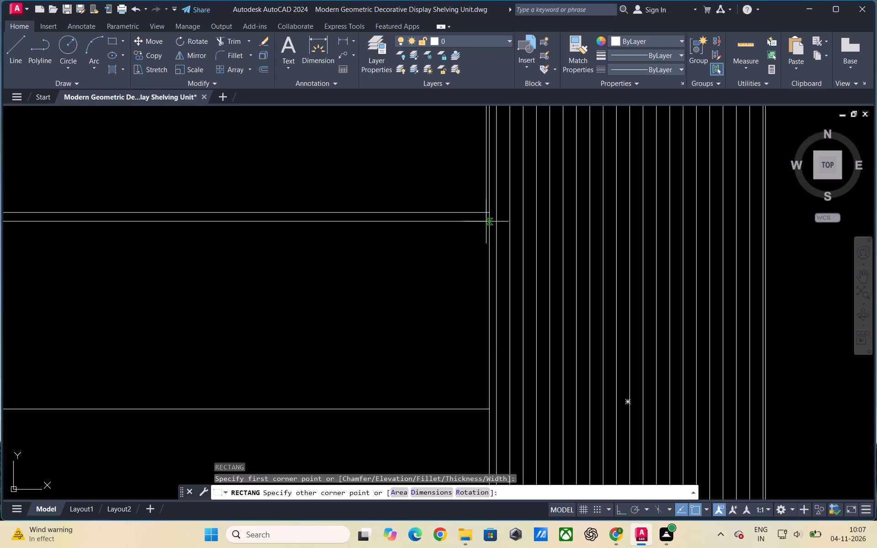
pyautogui.scroll(2, 488, 213)
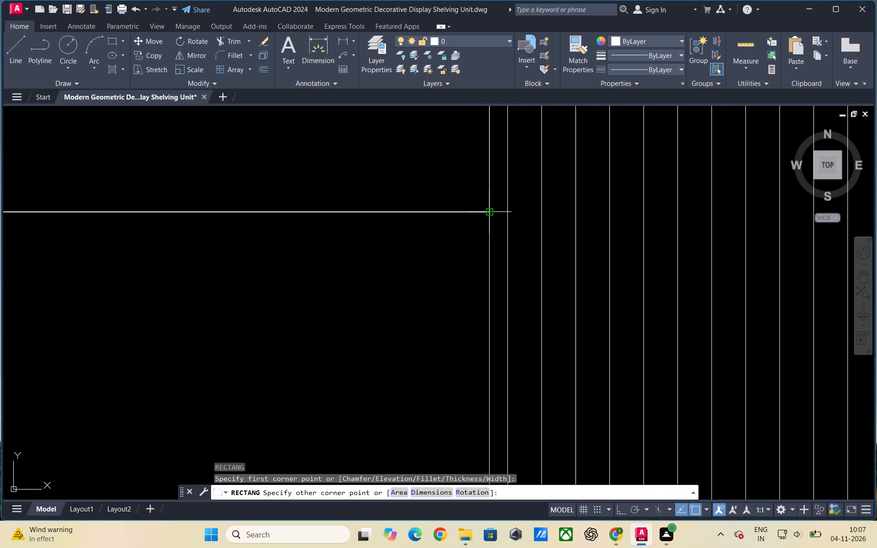
pyautogui.click(488, 213)
pyautogui.scroll(-4, 487, 238)
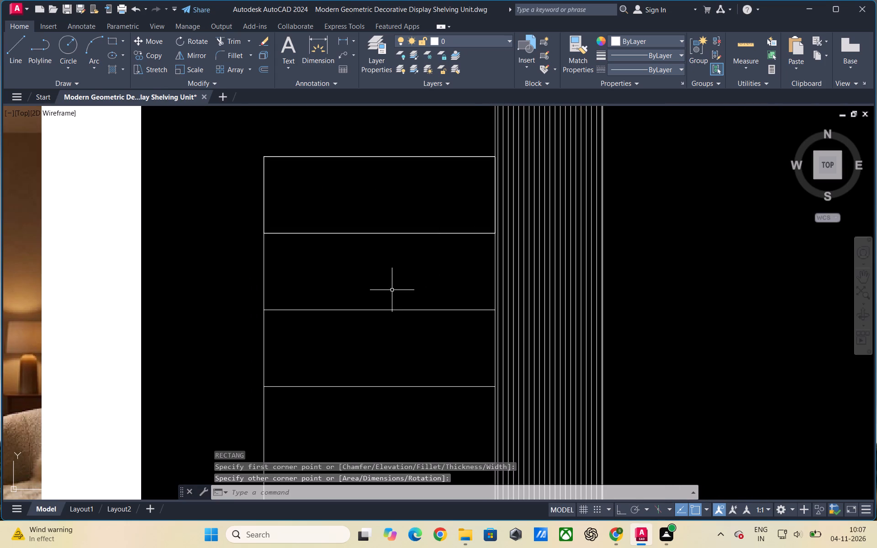
# Draw a rectangle over each of the second and third tiers from the top, snapping to their opposite corners.
pyautogui.press('space')
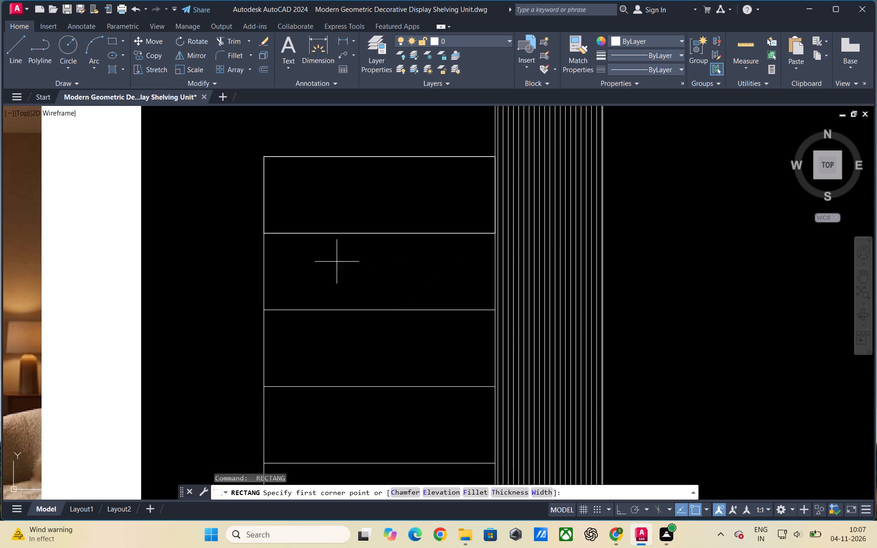
pyautogui.click(266, 235)
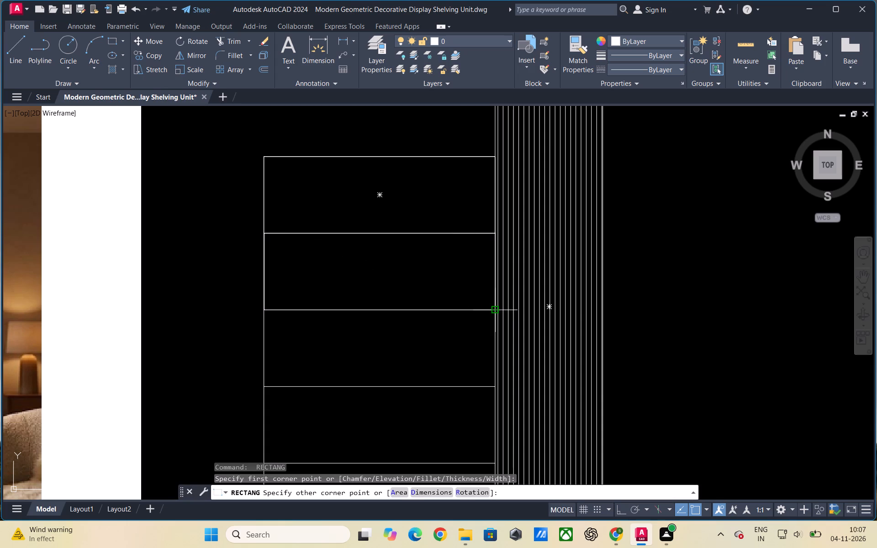
pyautogui.click(494, 312)
pyautogui.press('space')
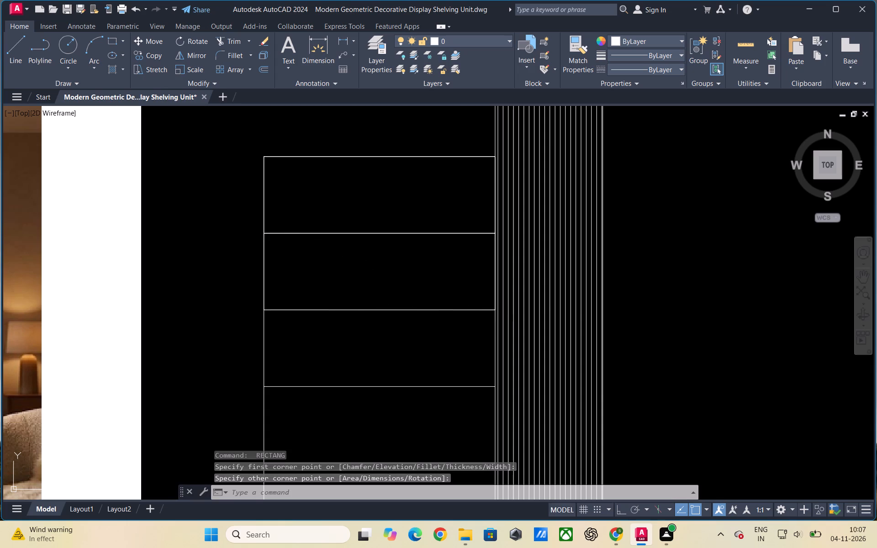
pyautogui.scroll(-1, 311, 245)
pyautogui.scroll(1, 308, 294)
pyautogui.click(266, 283)
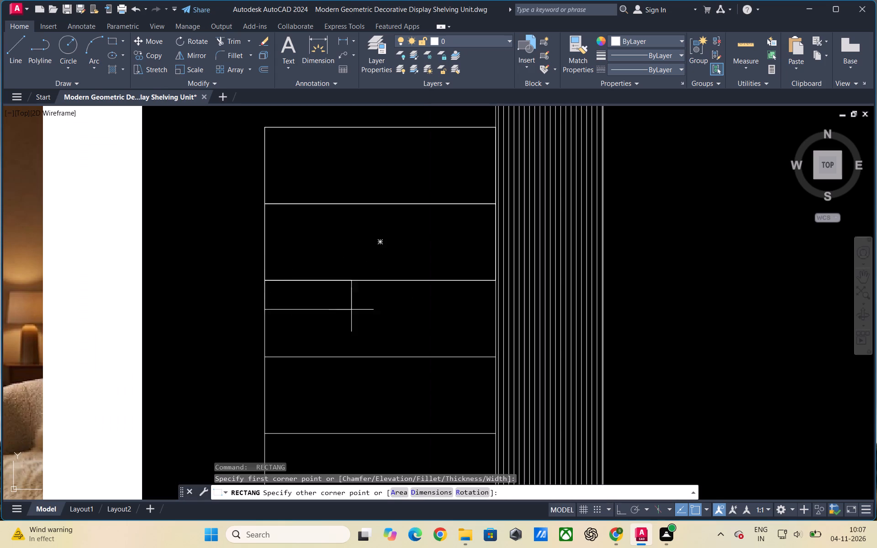
pyautogui.click(495, 357)
# Draw a rectangle over each of the fourth and fifth tiers from the top, snapping to their opposite corners.
pyautogui.scroll(-1, 396, 234)
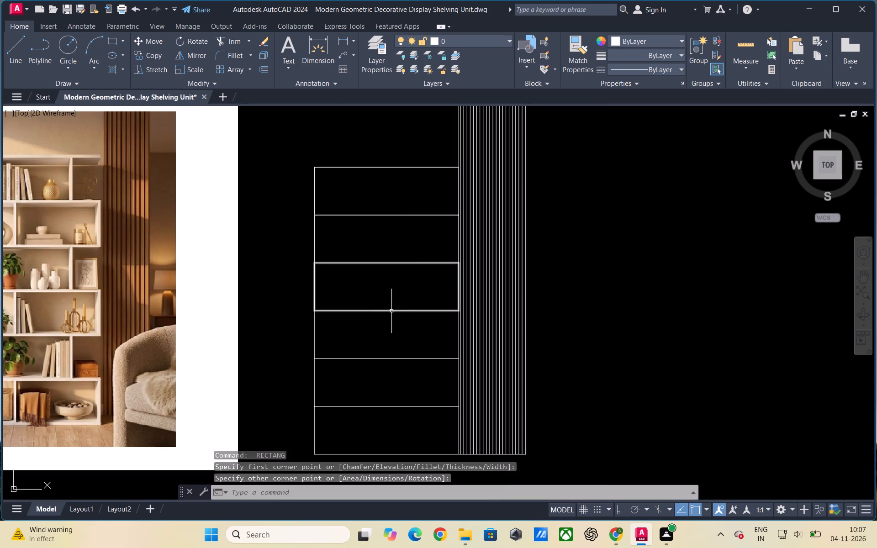
pyautogui.scroll(1, 393, 349)
pyautogui.press('space')
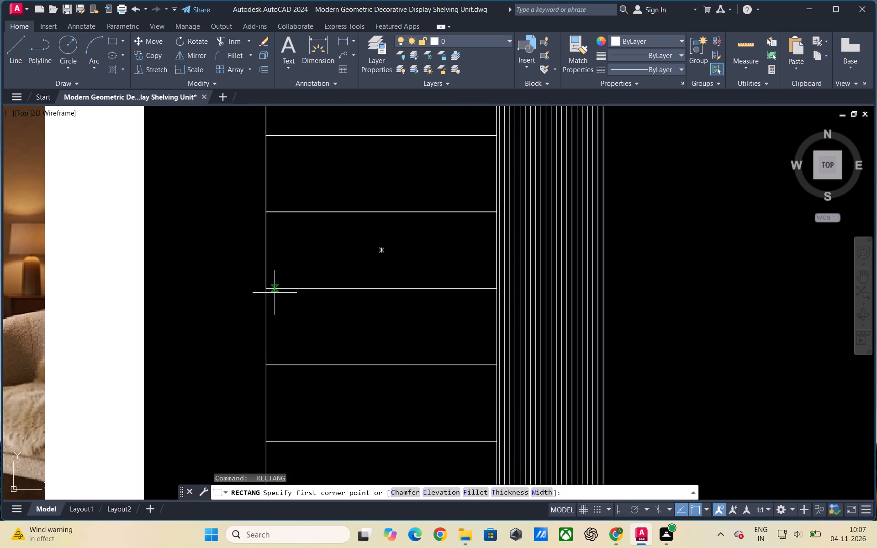
pyautogui.click(267, 290)
pyautogui.click(497, 368)
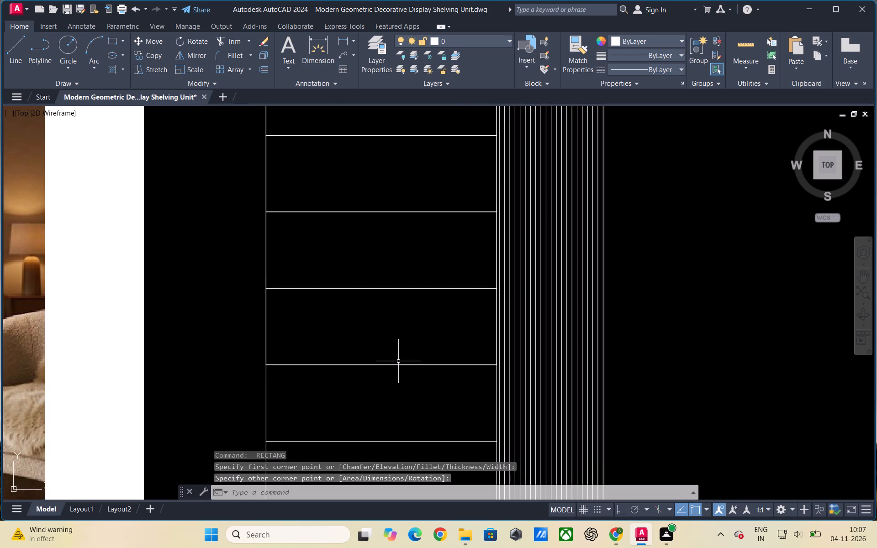
pyautogui.scroll(-1, 395, 311)
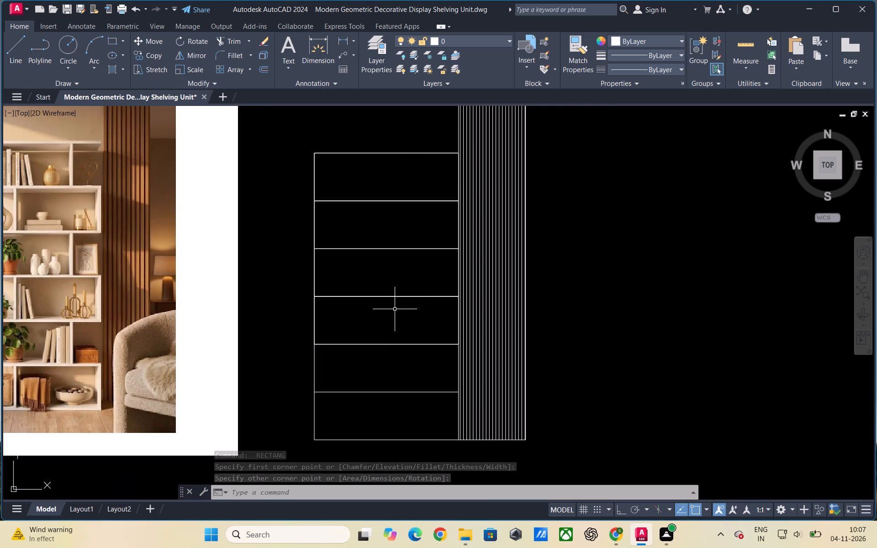
pyautogui.scroll(1, 389, 364)
pyautogui.press('space')
pyautogui.scroll(1, 349, 359)
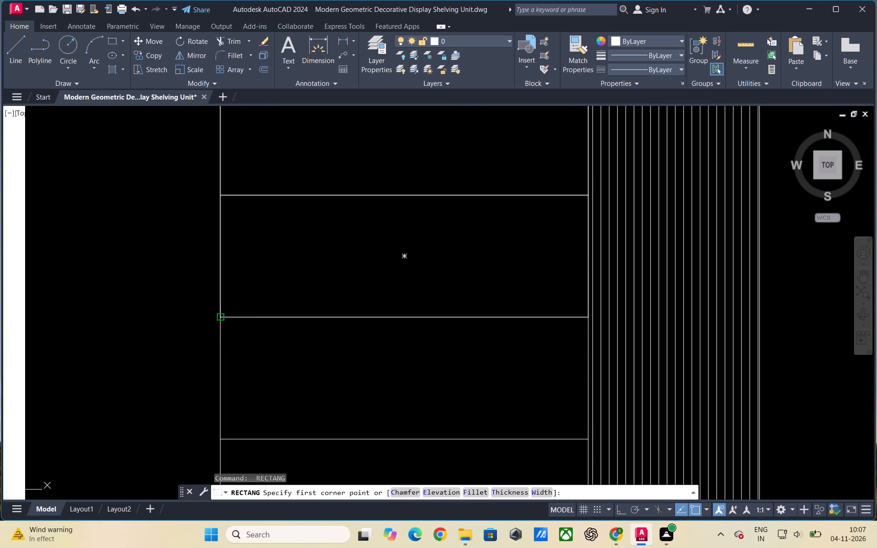
pyautogui.click(223, 317)
pyautogui.scroll(-1, 399, 375)
pyautogui.scroll(2, 480, 407)
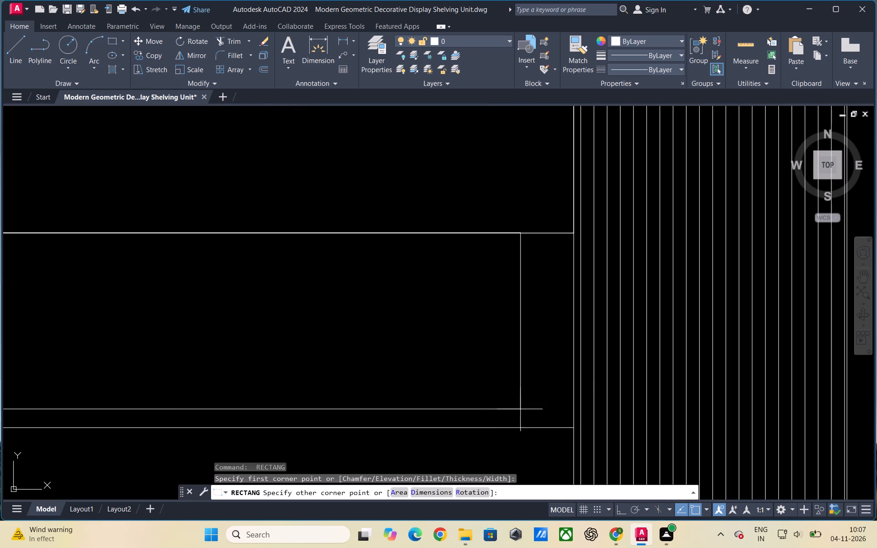
pyautogui.click(571, 428)
# Draw a rectangle over the bottom tier, from its upper-left corner to its lower-right corner at the slat panel.
pyautogui.scroll(-2, 502, 264)
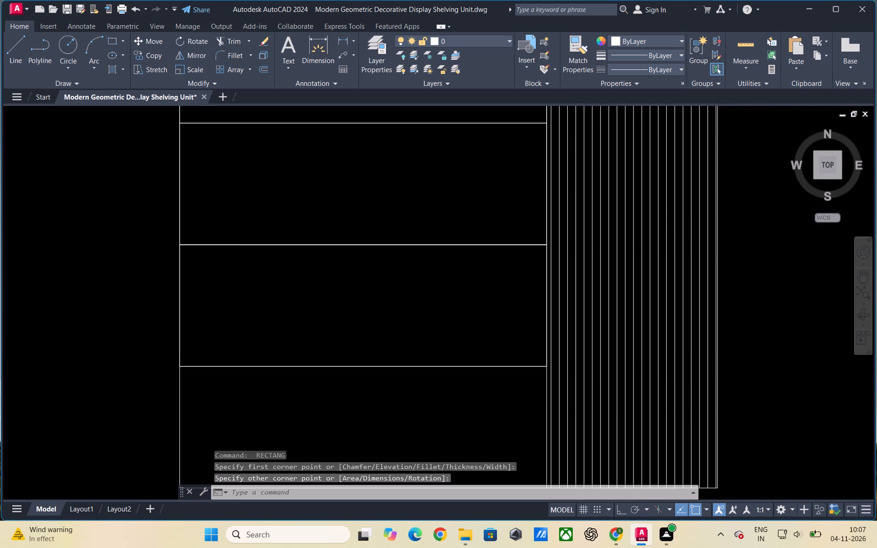
pyautogui.scroll(1, 480, 369)
pyautogui.press('space')
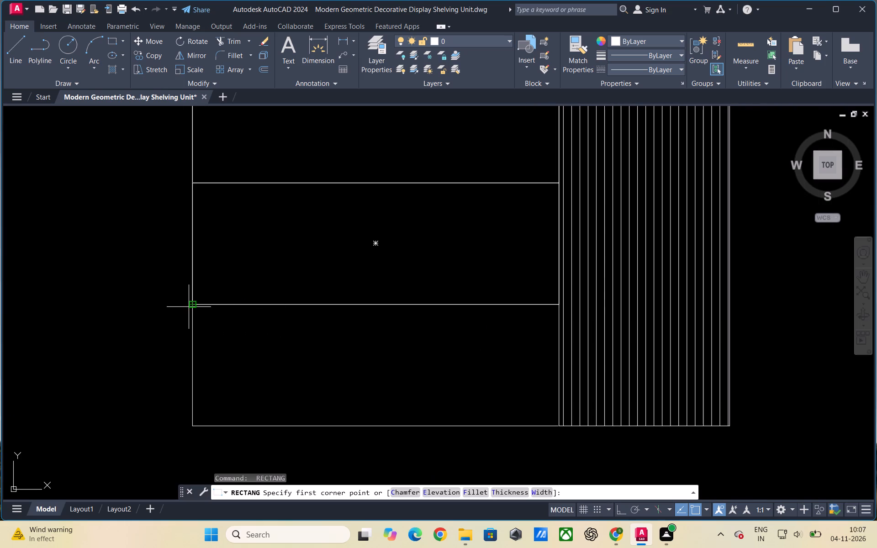
pyautogui.click(194, 306)
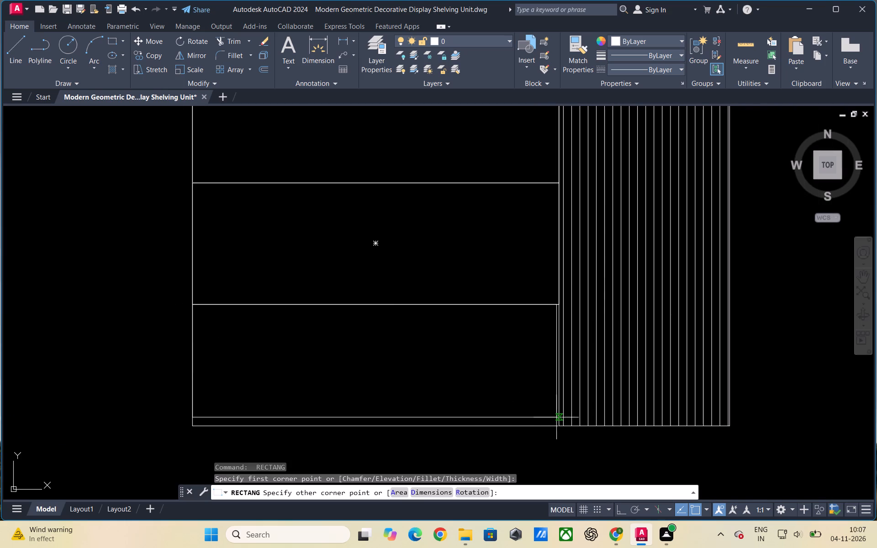
pyautogui.click(559, 425)
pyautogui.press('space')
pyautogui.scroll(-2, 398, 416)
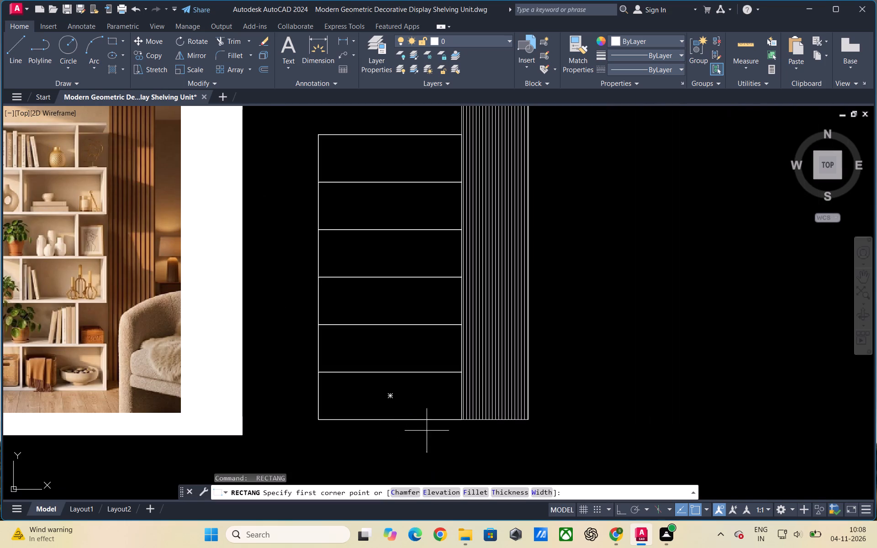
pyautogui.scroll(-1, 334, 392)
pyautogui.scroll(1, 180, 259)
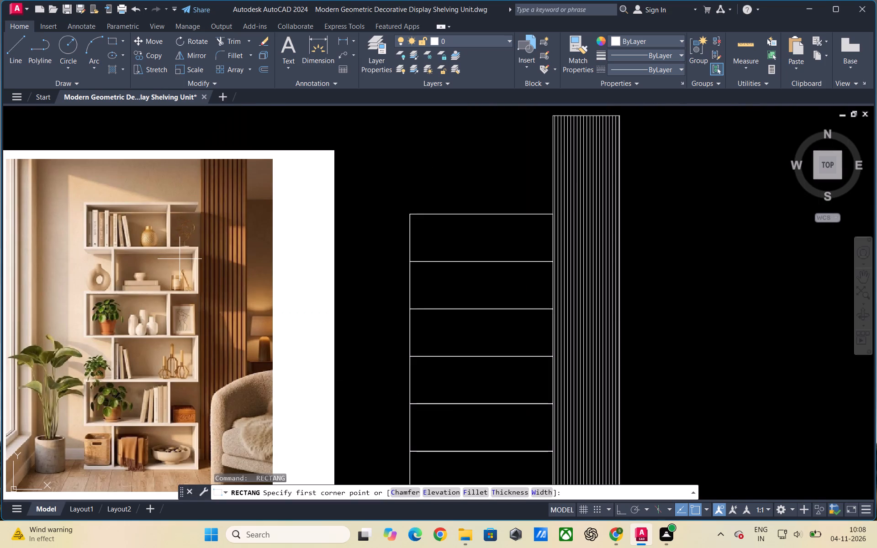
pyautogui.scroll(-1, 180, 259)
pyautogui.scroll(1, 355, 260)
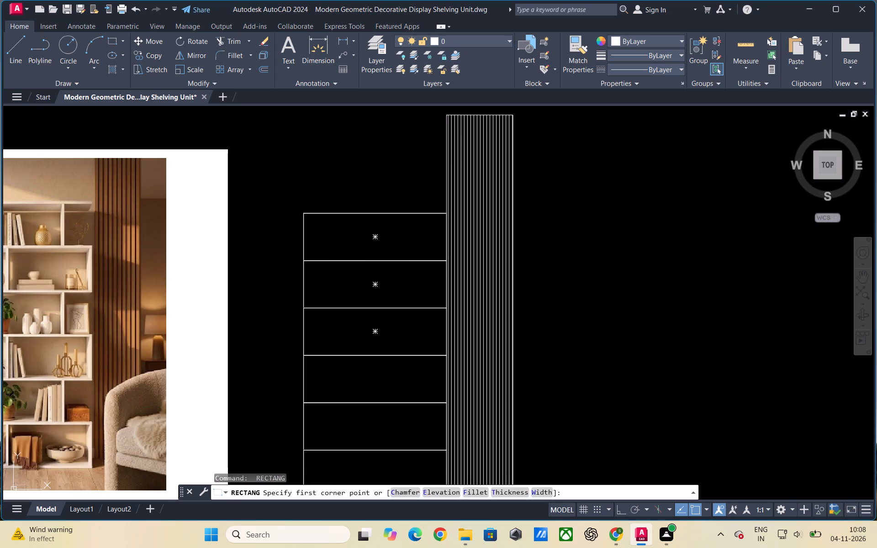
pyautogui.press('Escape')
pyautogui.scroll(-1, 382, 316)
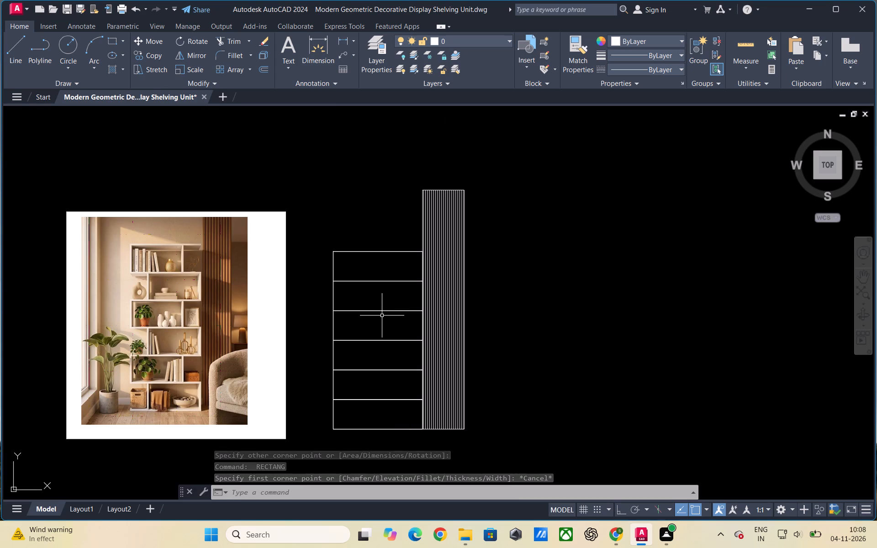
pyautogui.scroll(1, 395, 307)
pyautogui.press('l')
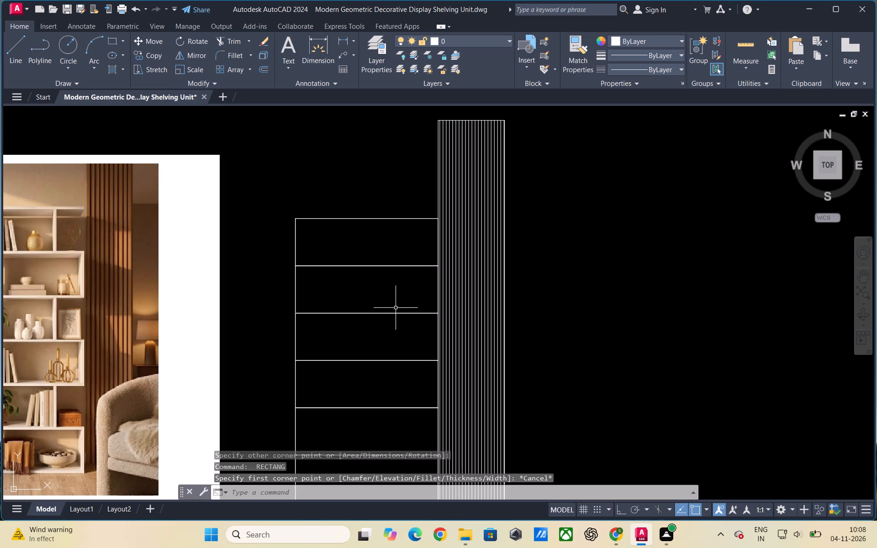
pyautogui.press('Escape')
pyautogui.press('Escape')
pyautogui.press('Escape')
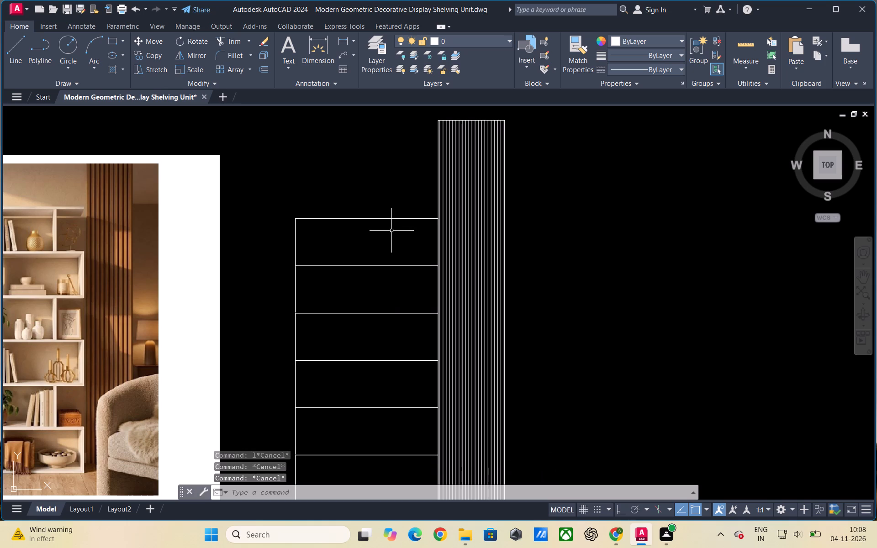
# With Ortho on, draw a vertical line about three quarters across the top tier, from its top edge to just below its bottom edge.
pyautogui.press('l')
pyautogui.press('Return')
pyautogui.scroll(-1, 397, 249)
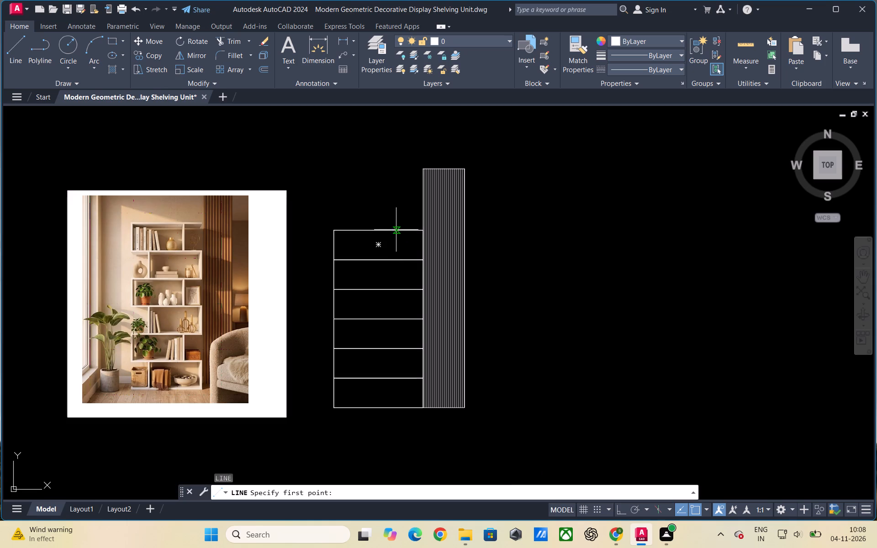
pyautogui.scroll(1, 396, 230)
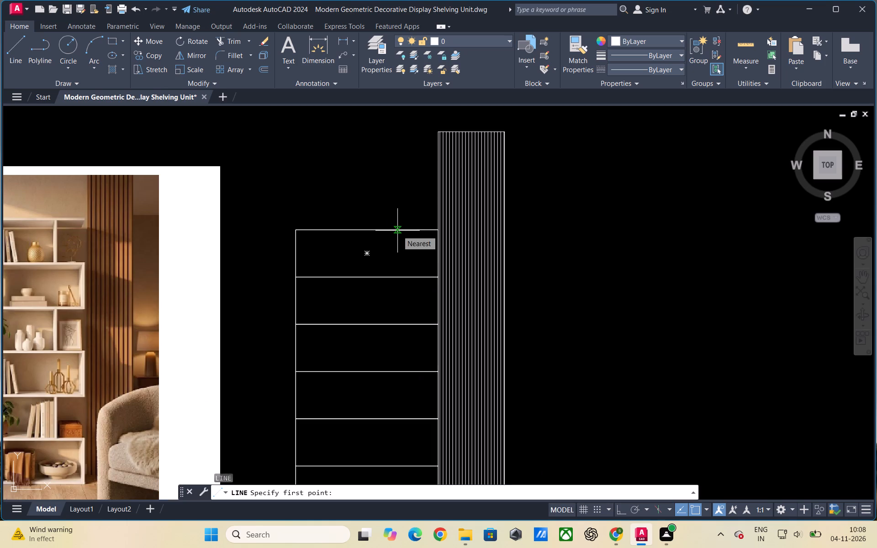
pyautogui.scroll(4, 397, 230)
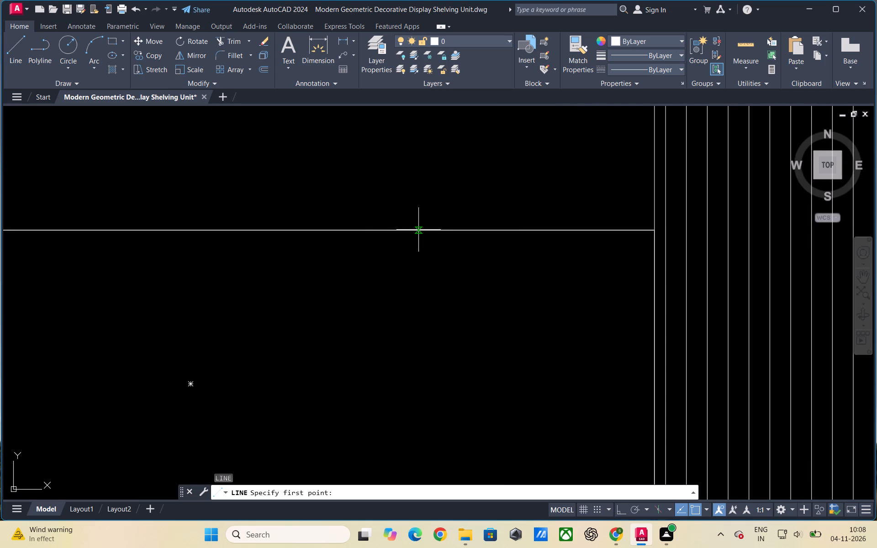
pyautogui.click(418, 230)
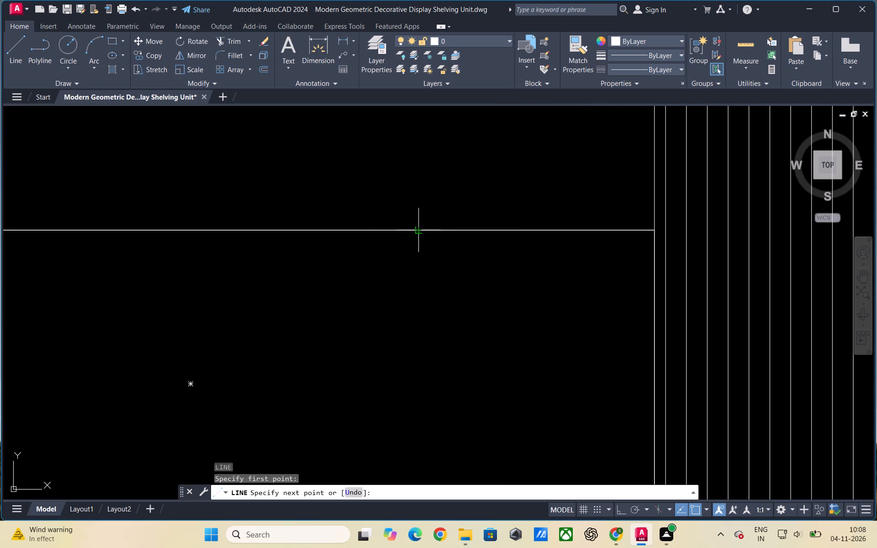
pyautogui.scroll(-3, 418, 230)
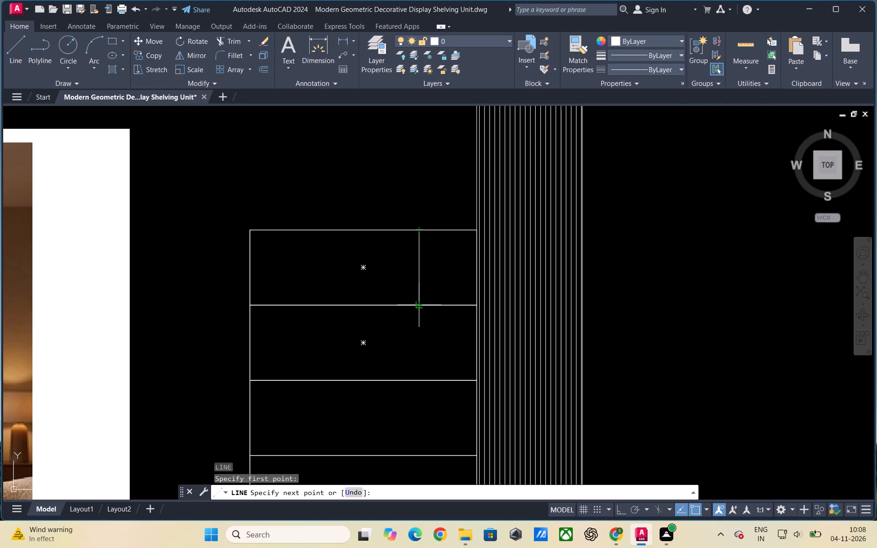
pyautogui.press('F8')
pyautogui.click(419, 321)
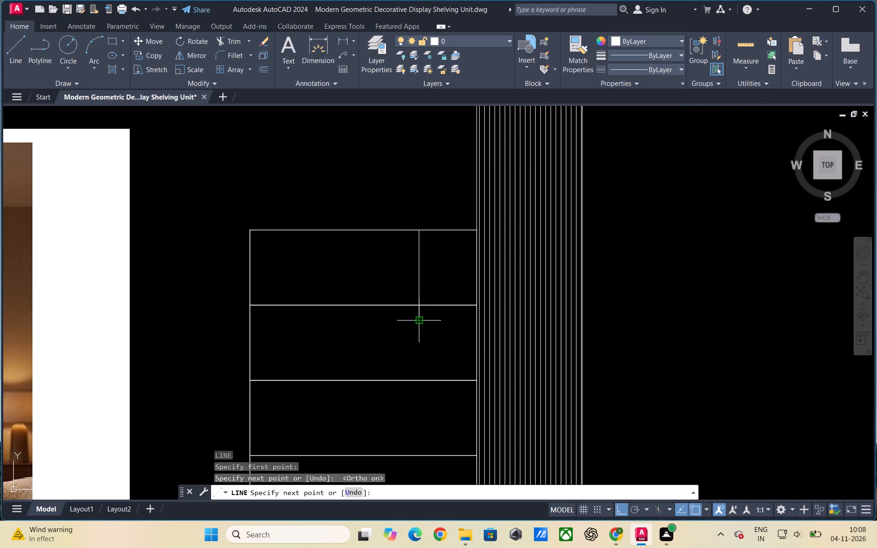
pyautogui.press('Escape')
pyautogui.scroll(-2, 399, 314)
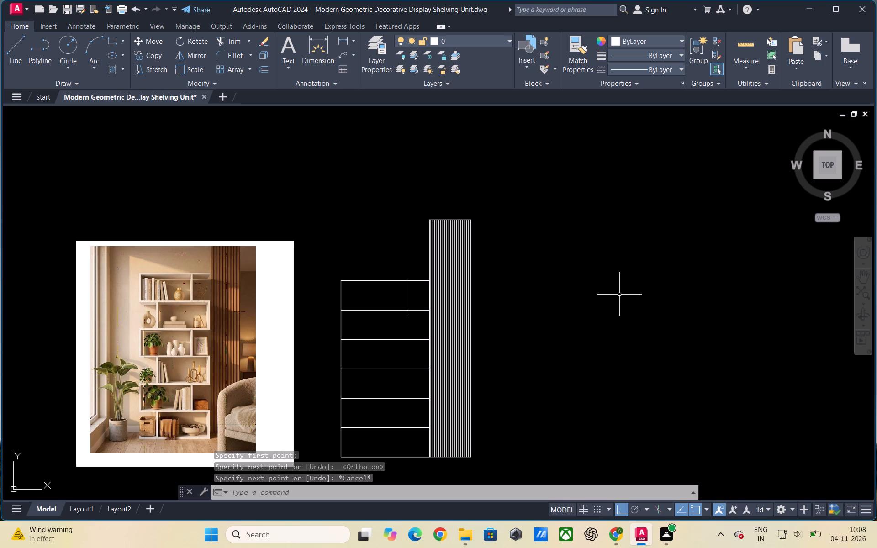
pyautogui.press('Escape')
pyautogui.press('Escape')
# Trim the part of the vertical divider line that extends below the top tier.
pyautogui.write('tr')
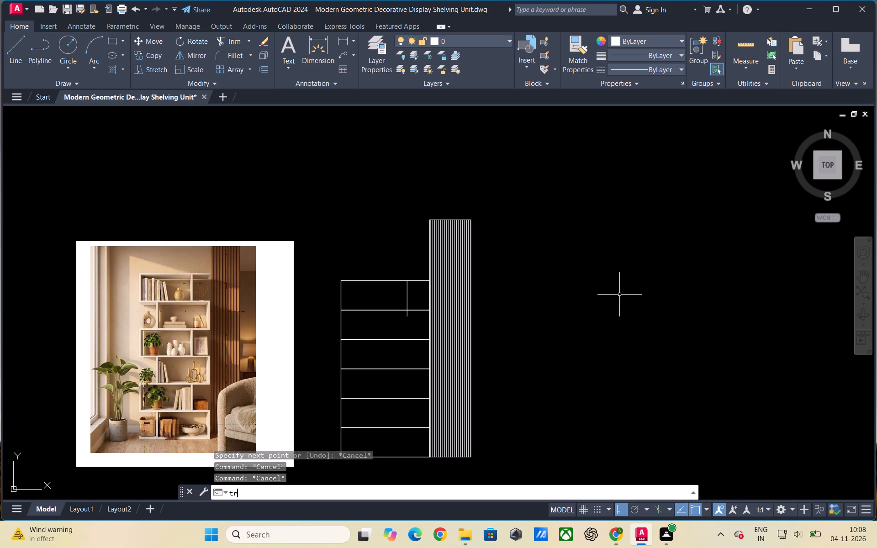
pyautogui.press('Return')
pyautogui.press('Return')
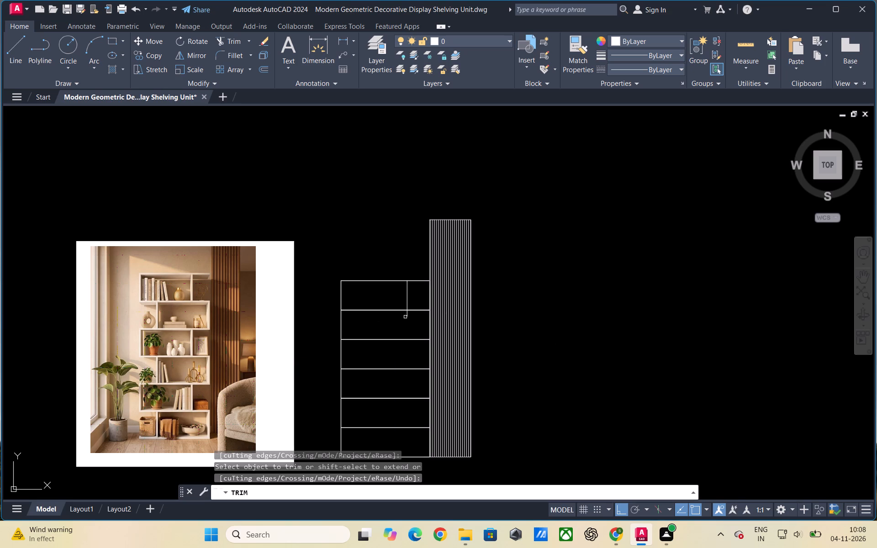
pyautogui.click(406, 316)
pyautogui.press('Escape')
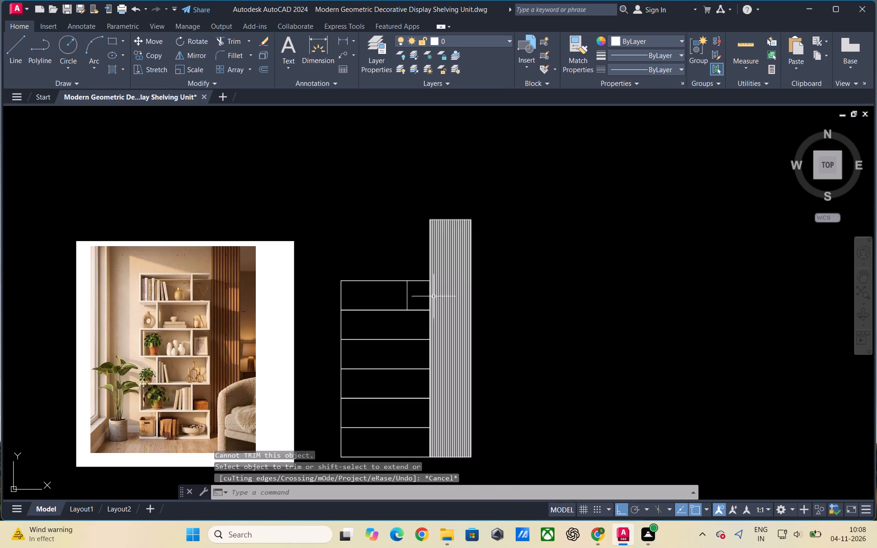
# Delete the rectangles drawn over the first, second and third tiers from the top, keeping the underlying lines.
pyautogui.scroll(2, 423, 308)
pyautogui.scroll(2, 380, 323)
pyautogui.scroll(-3, 380, 322)
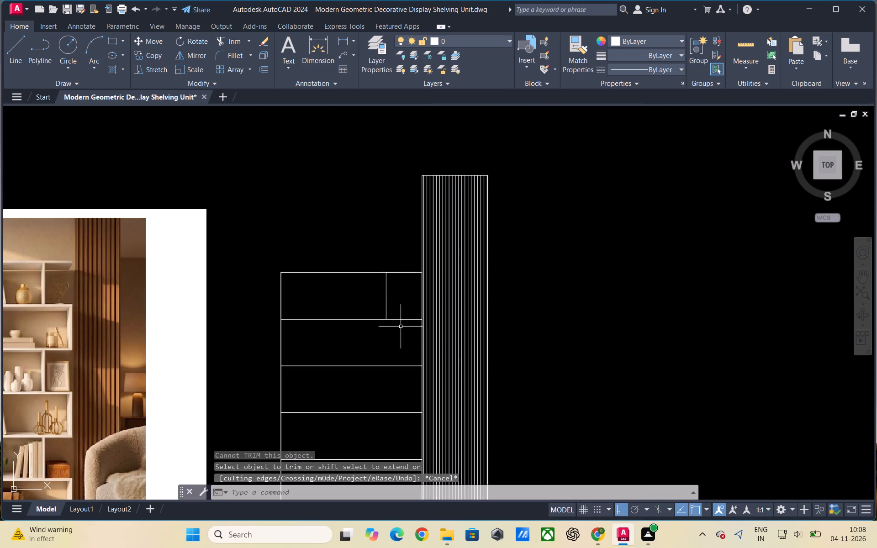
pyautogui.click(356, 272)
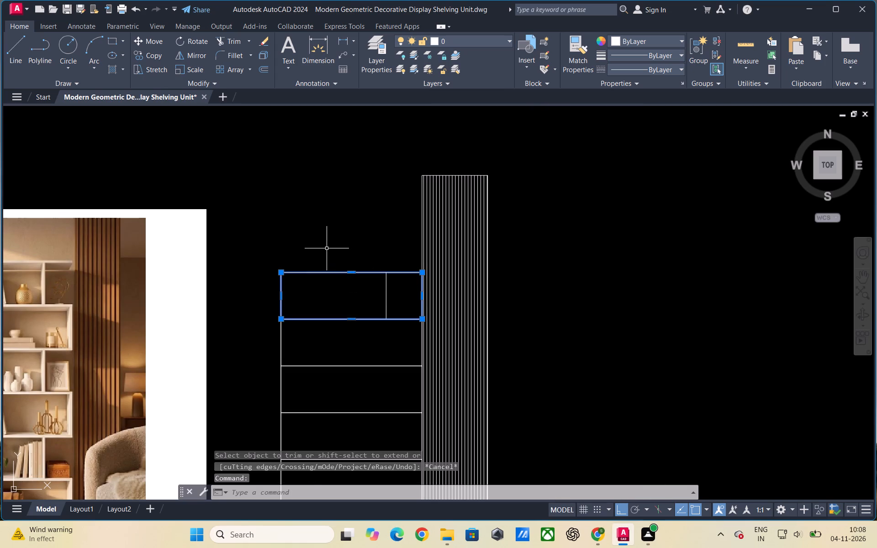
pyautogui.press('Delete')
pyautogui.scroll(-1, 351, 219)
pyautogui.scroll(1, 348, 301)
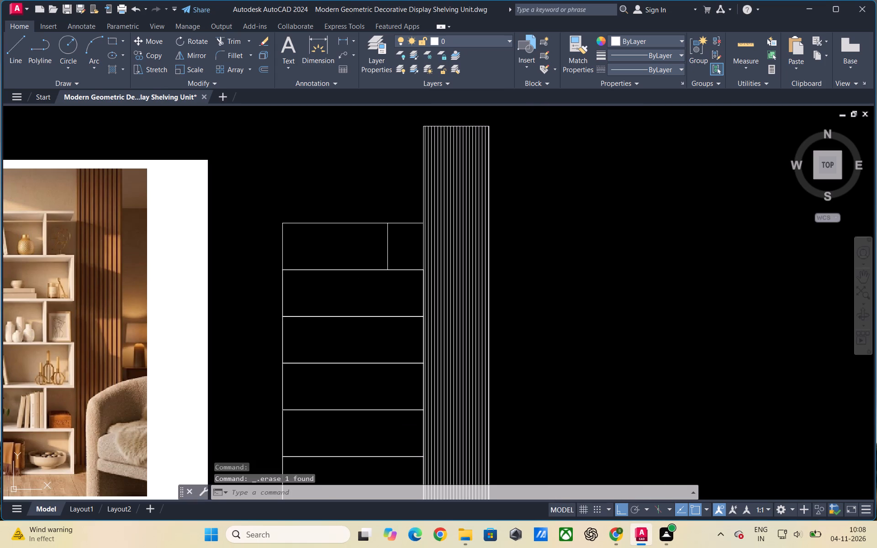
pyautogui.click(324, 270)
pyautogui.press('Delete')
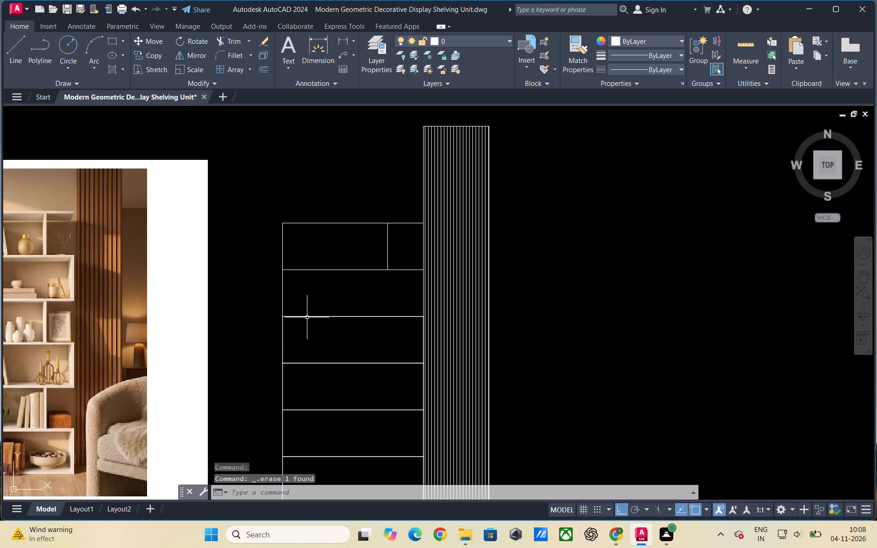
pyautogui.click(306, 317)
pyautogui.press('Delete')
# Delete the rectangles drawn over the fourth, fifth and bottom tiers, keeping the underlying lines.
pyautogui.click(306, 363)
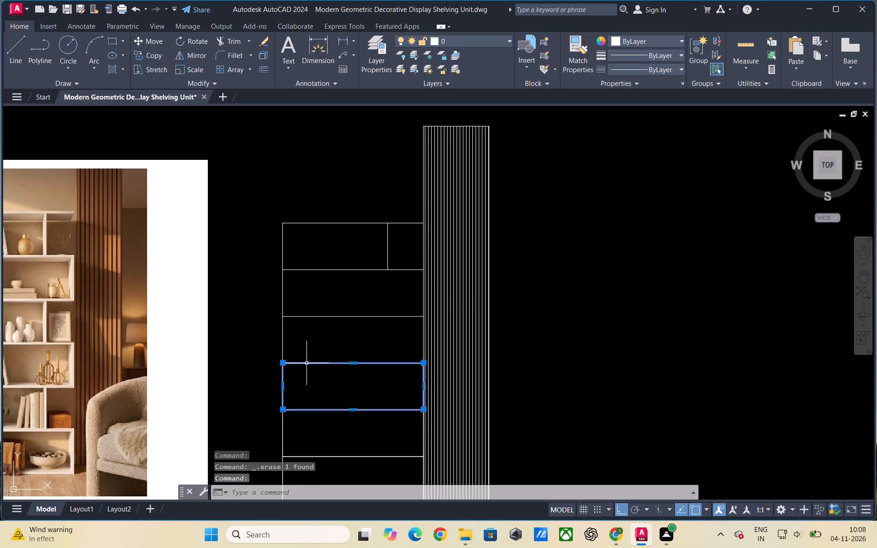
pyautogui.press('Delete')
pyautogui.scroll(-1, 313, 275)
pyautogui.scroll(2, 338, 357)
pyautogui.click(316, 364)
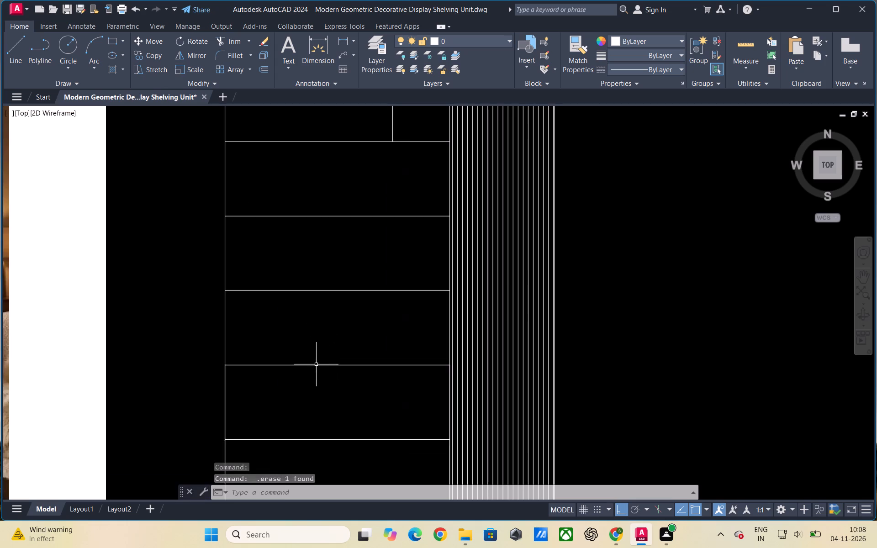
pyautogui.press('Delete')
pyautogui.scroll(-1, 309, 277)
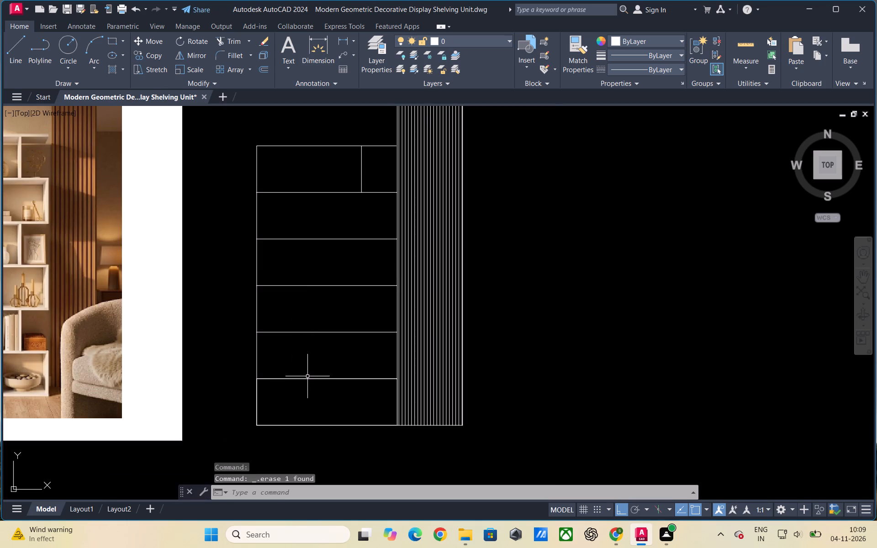
pyautogui.click(307, 379)
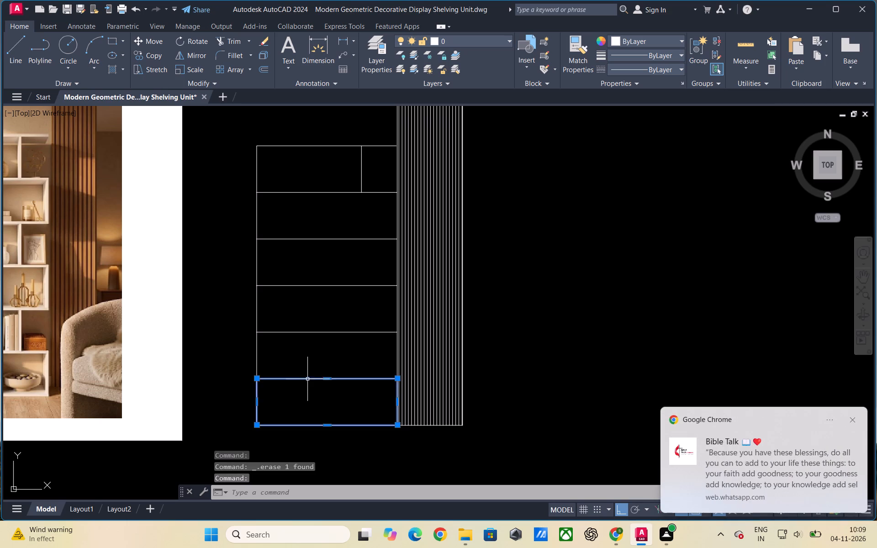
pyautogui.press('Delete')
# Compare the drawn tiers and the top divider with the shelf divider layout in the reference photo.
pyautogui.scroll(-2, 311, 337)
pyautogui.scroll(1, 348, 360)
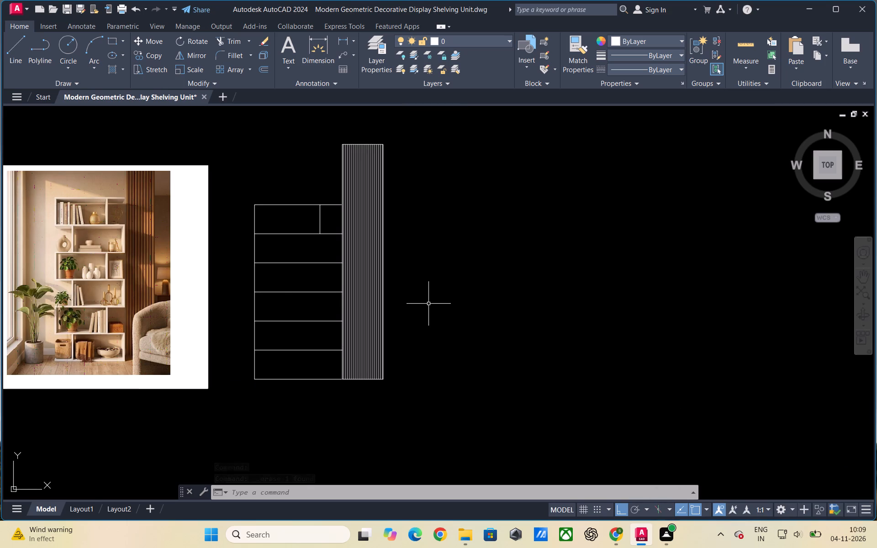
pyautogui.scroll(-1, 458, 258)
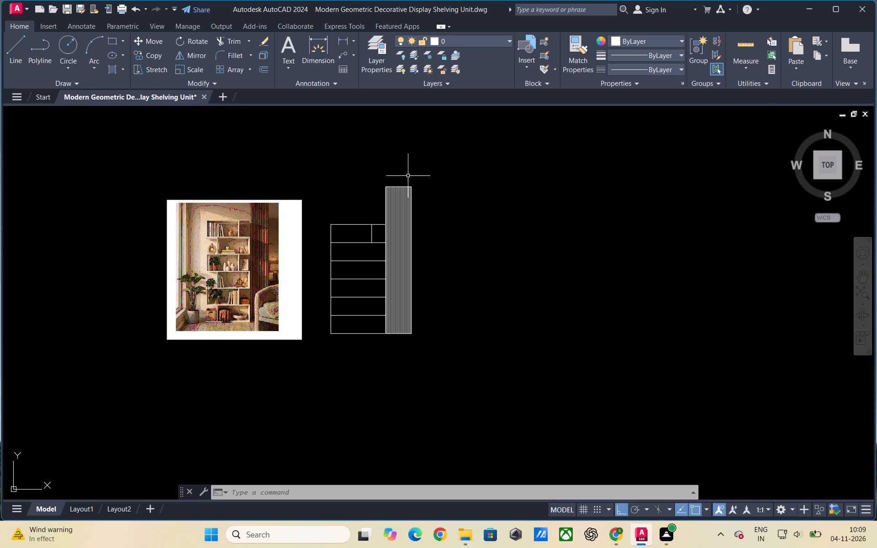
pyautogui.scroll(1, 283, 206)
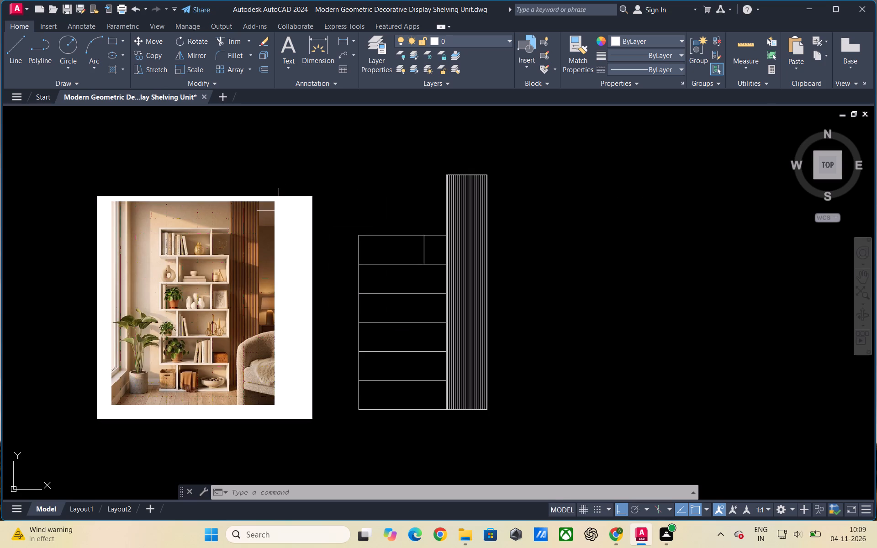
pyautogui.scroll(-1, 367, 285)
pyautogui.scroll(1, 379, 306)
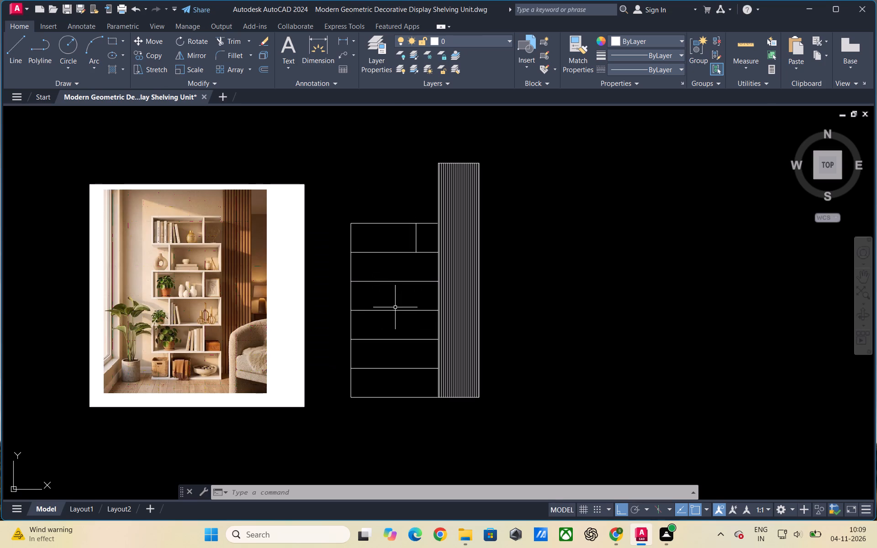
pyautogui.scroll(-1, 458, 269)
pyautogui.scroll(2, 405, 274)
pyautogui.scroll(-1, 361, 261)
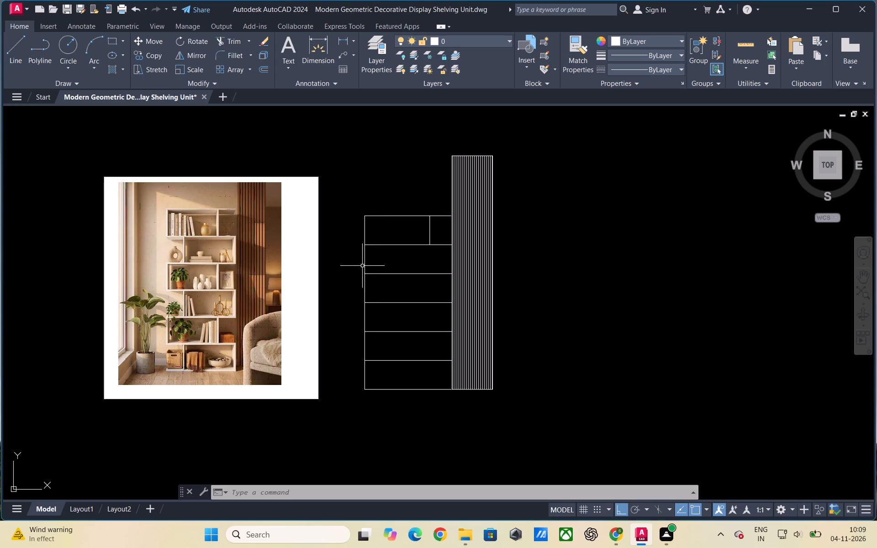
pyautogui.scroll(1, 360, 257)
pyautogui.scroll(-1, 359, 257)
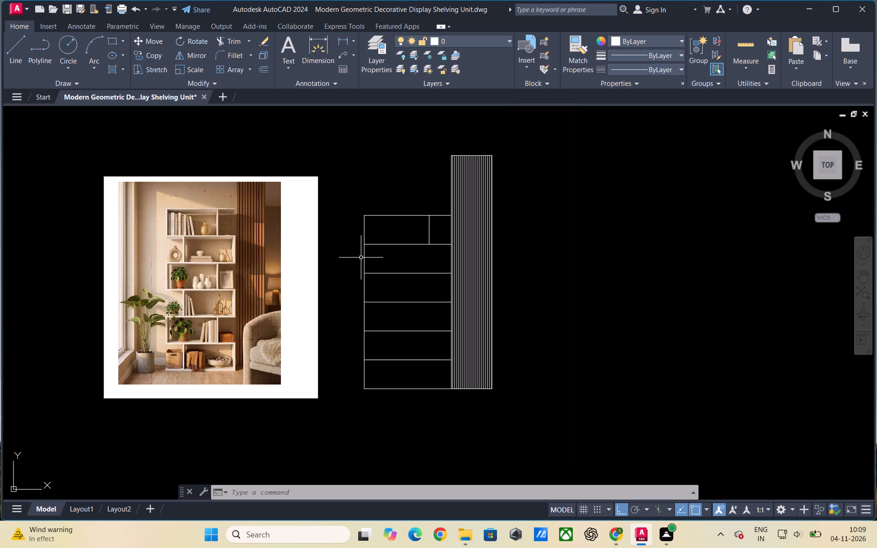
pyautogui.scroll(1, 388, 264)
pyautogui.scroll(-1, 374, 254)
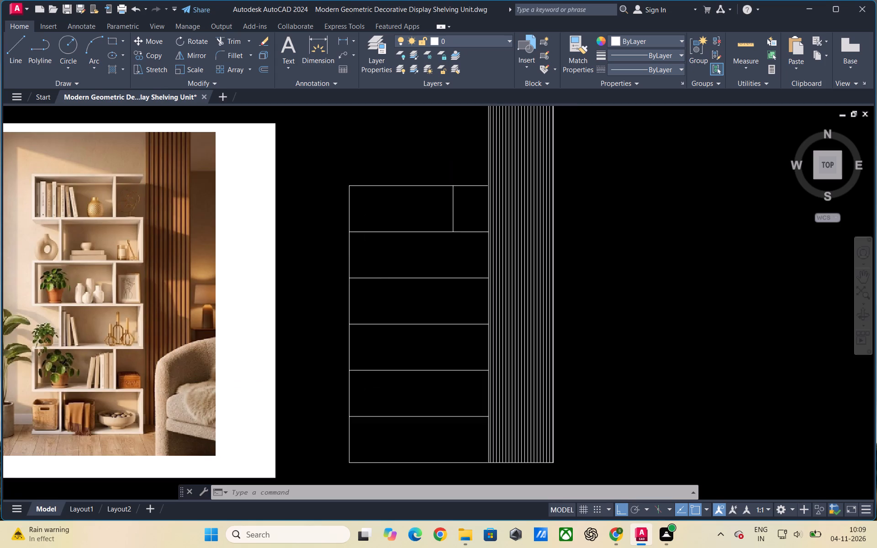
pyautogui.scroll(-1, 375, 257)
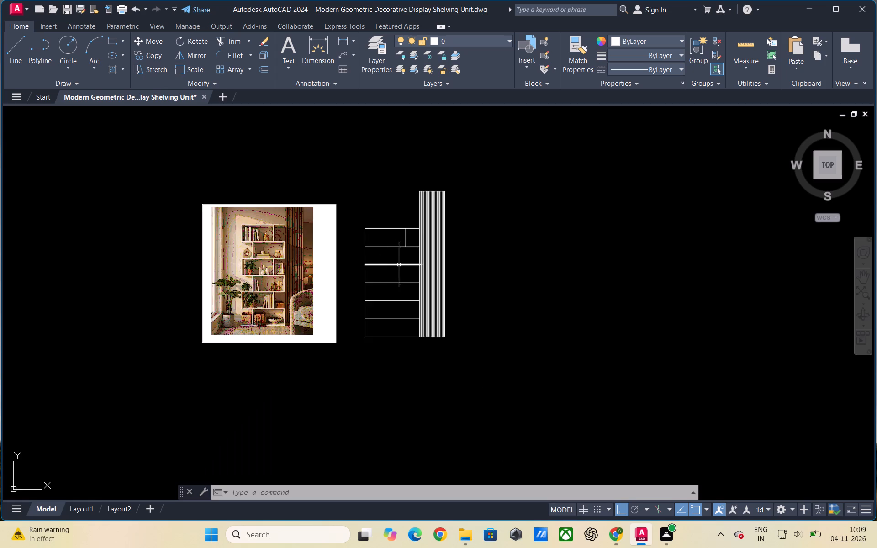
pyautogui.scroll(1, 400, 265)
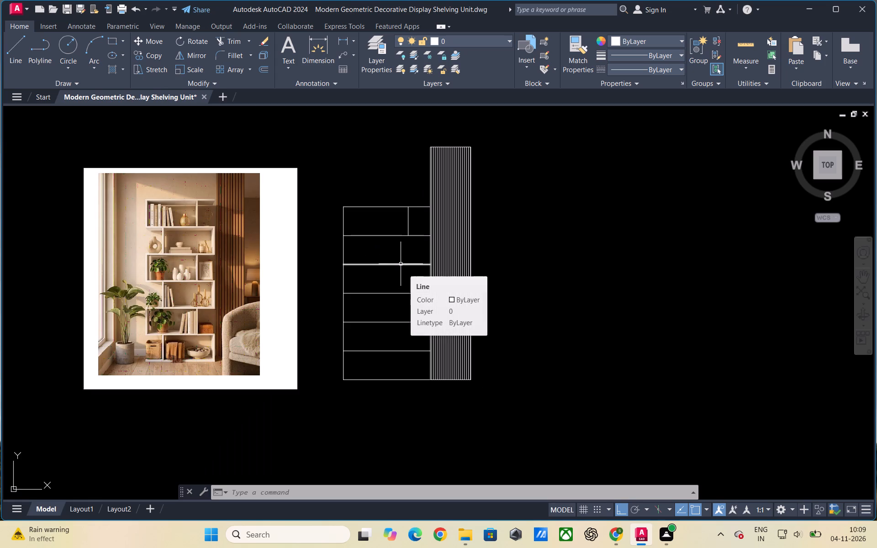
pyautogui.scroll(-1, 401, 266)
pyautogui.scroll(1, 411, 325)
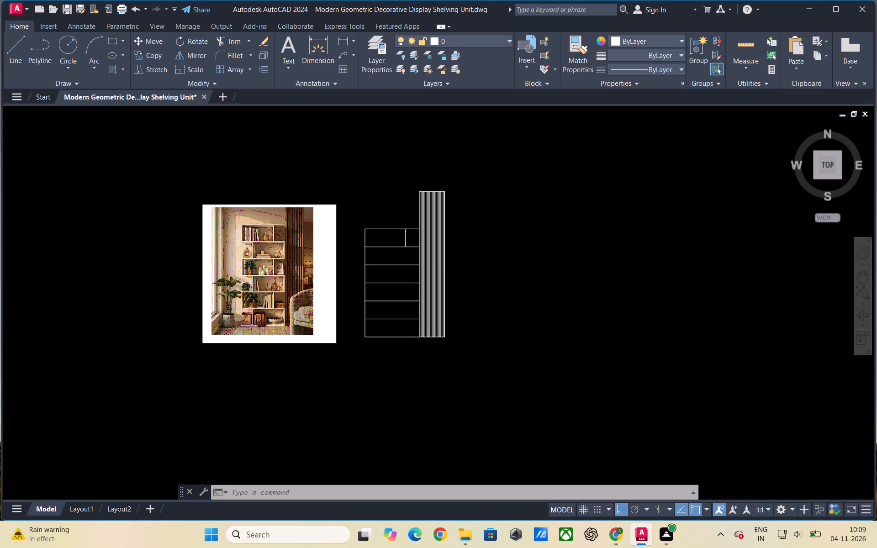
pyautogui.scroll(-1, 387, 372)
pyautogui.scroll(1, 387, 373)
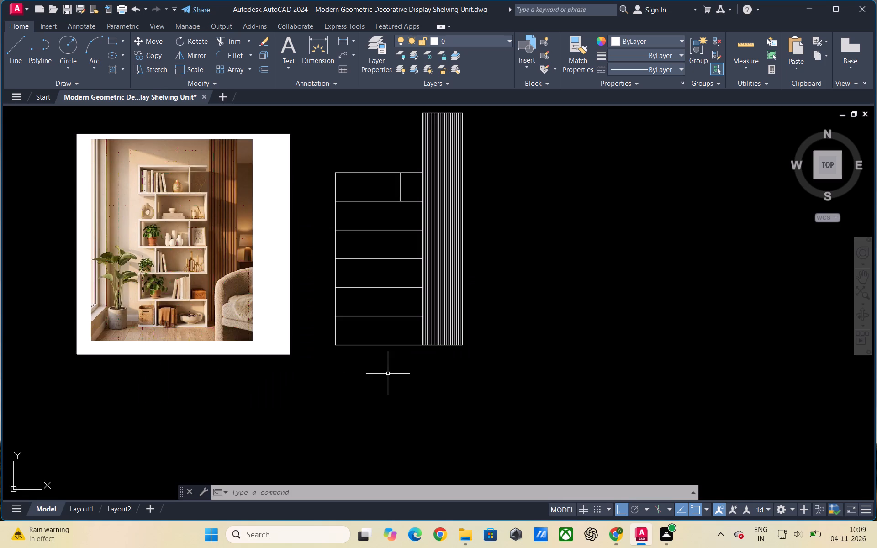
pyautogui.scroll(1, 386, 372)
pyautogui.scroll(-2, 376, 379)
pyautogui.scroll(1, 370, 374)
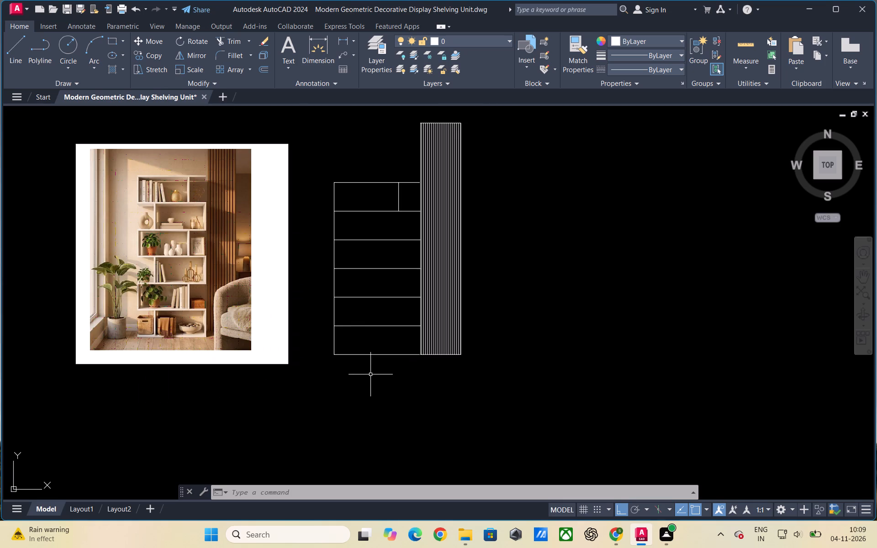
pyautogui.scroll(-1, 379, 363)
pyautogui.scroll(1, 384, 369)
pyautogui.scroll(-1, 383, 367)
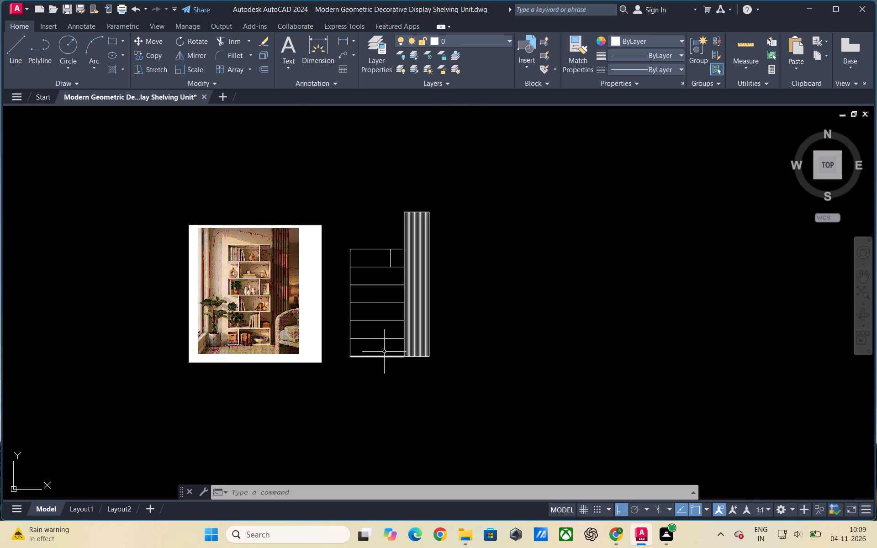
pyautogui.scroll(1, 379, 291)
pyautogui.scroll(-1, 384, 267)
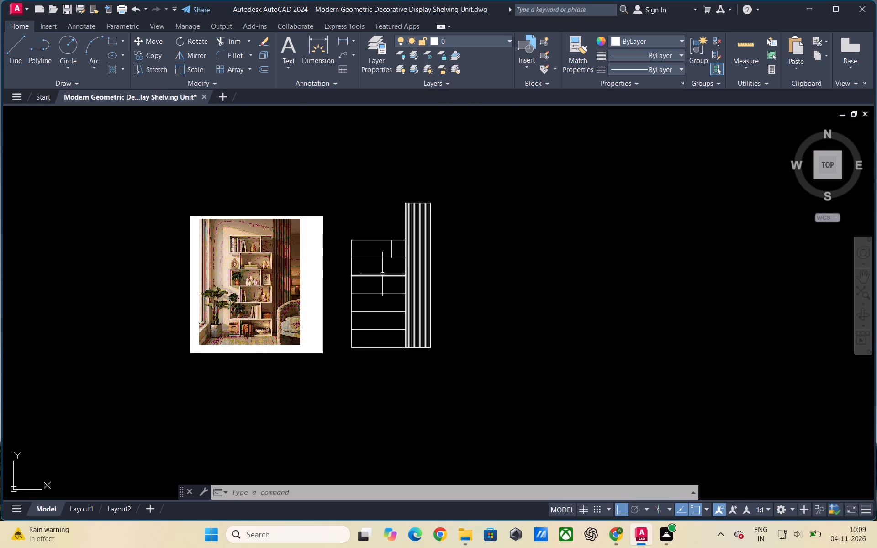
pyautogui.scroll(2, 383, 274)
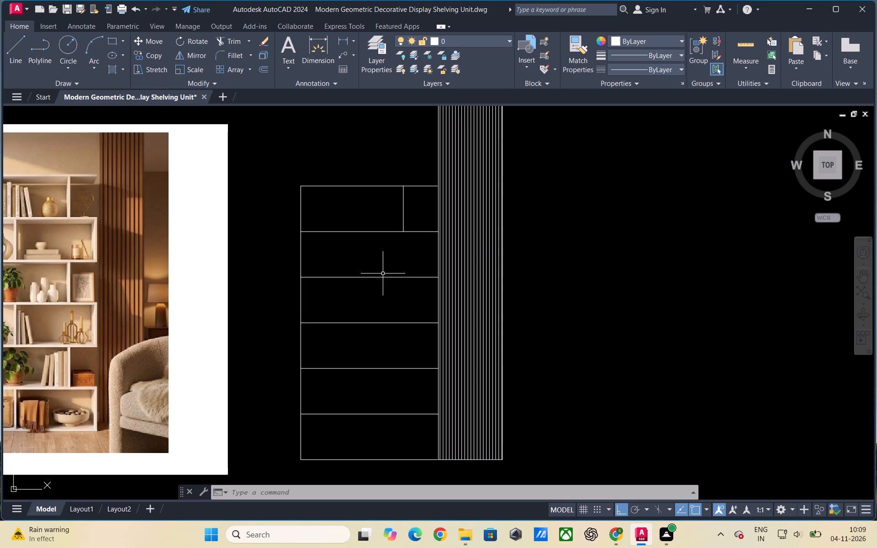
pyautogui.scroll(-1, 383, 273)
pyautogui.scroll(-1, 636, 273)
pyautogui.scroll(2, 529, 277)
pyautogui.scroll(2, 427, 186)
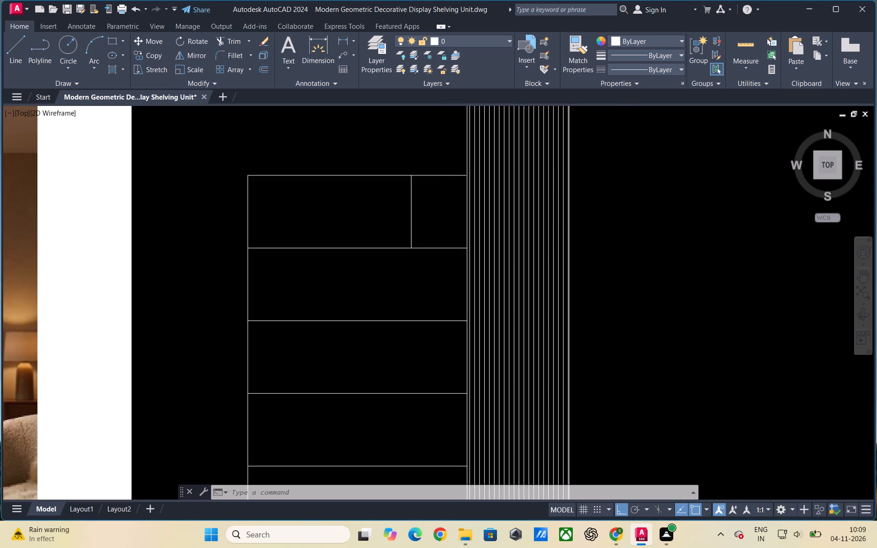
# Extend the top tier's vertical divider line downward through the second, third and fourth tiers of the shelving unit.
pyautogui.scroll(-3, 442, 205)
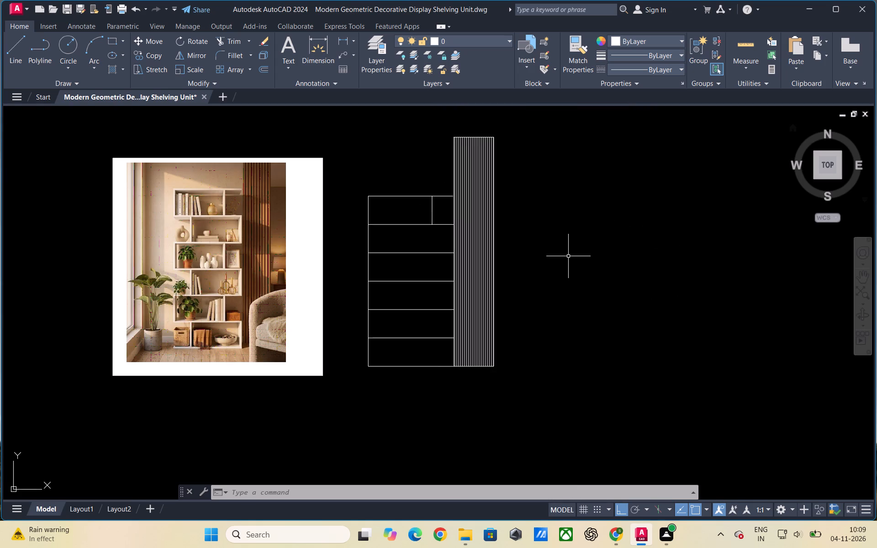
pyautogui.press('Escape')
pyautogui.press('Escape')
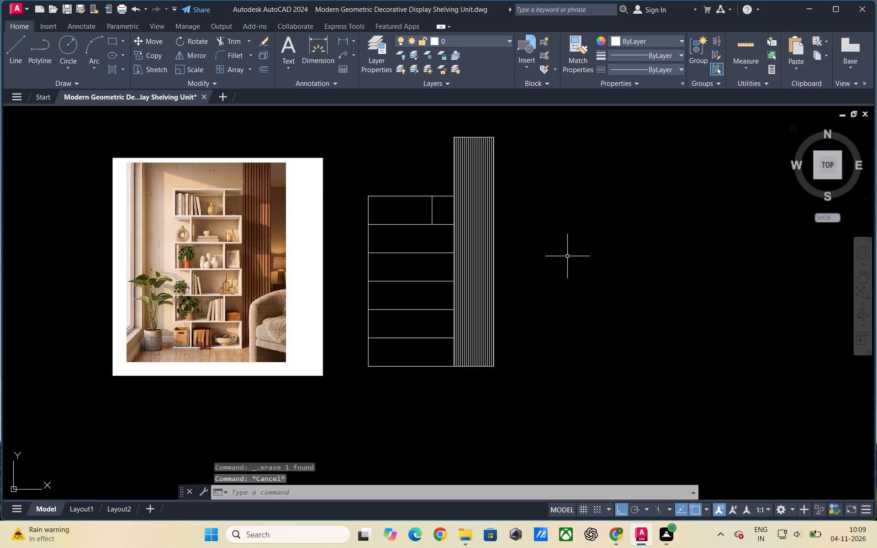
pyautogui.write('ex')
pyautogui.press('space')
pyautogui.press('space')
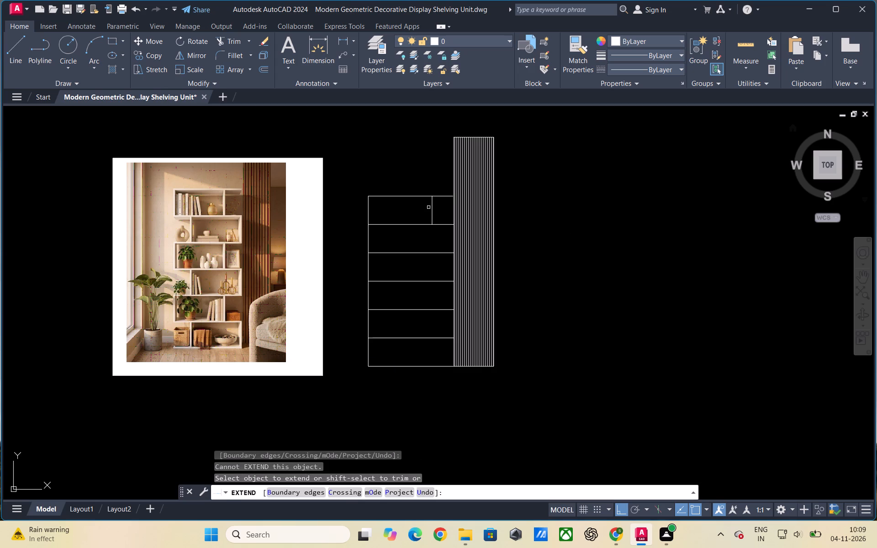
pyautogui.click(432, 208)
pyautogui.click(433, 215)
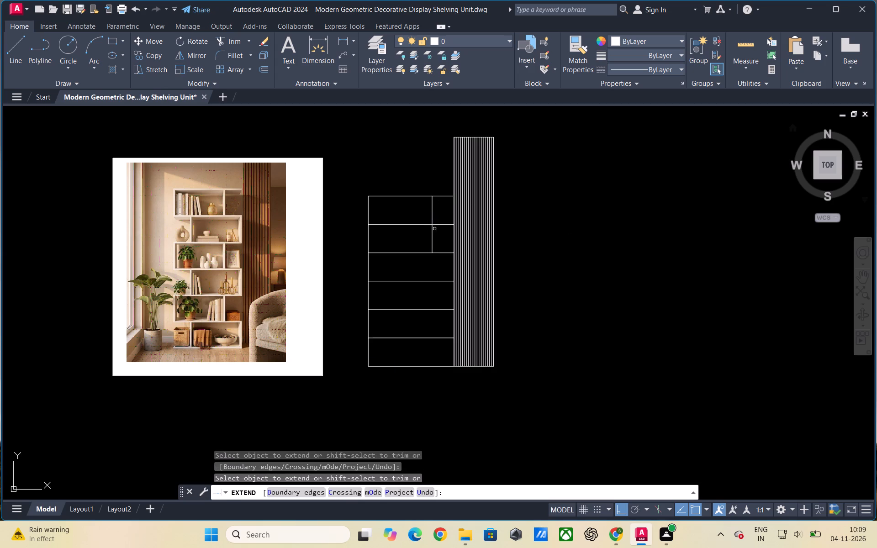
pyautogui.click(433, 237)
pyautogui.click(432, 263)
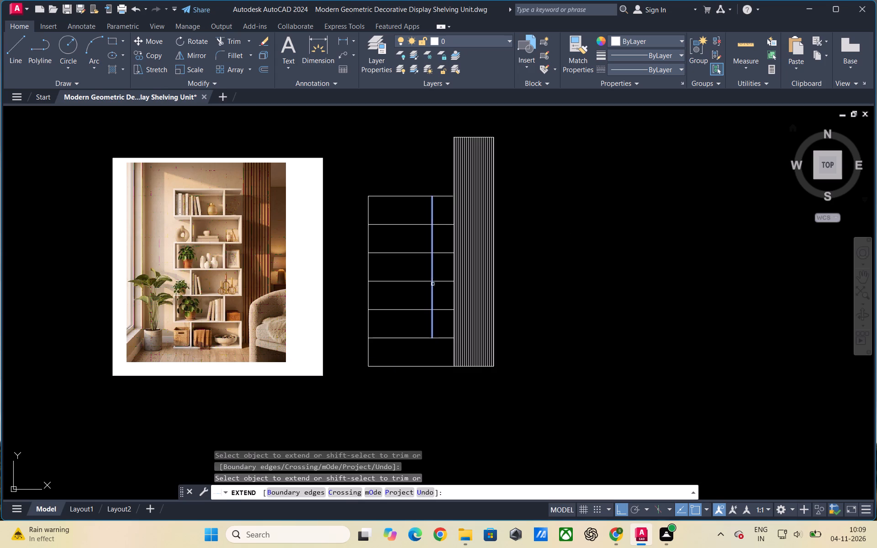
pyautogui.click(434, 290)
pyautogui.press('Escape')
pyautogui.press('Escape')
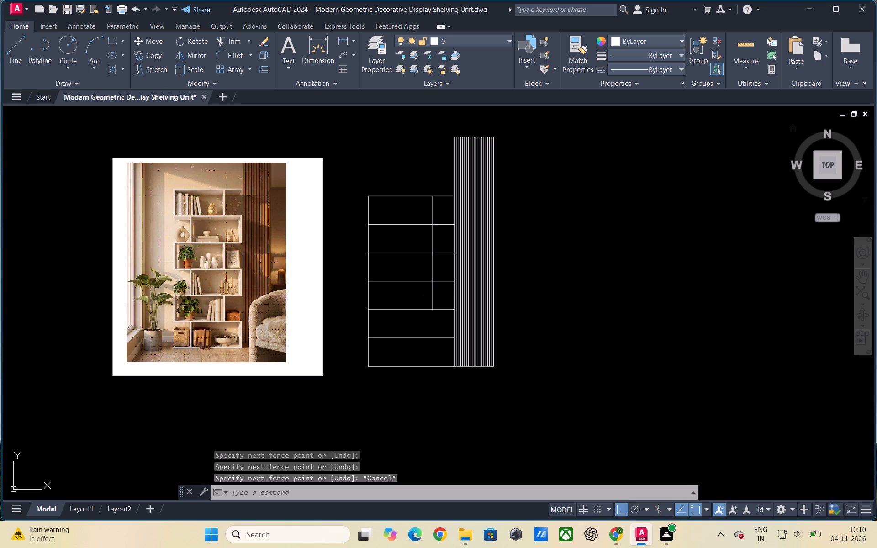
pyautogui.press('Escape')
# Extend the same vertical divider line through the fifth and bottom tiers to the unit's bottom edge.
pyautogui.write('ex')
pyautogui.press('space')
pyautogui.press('space')
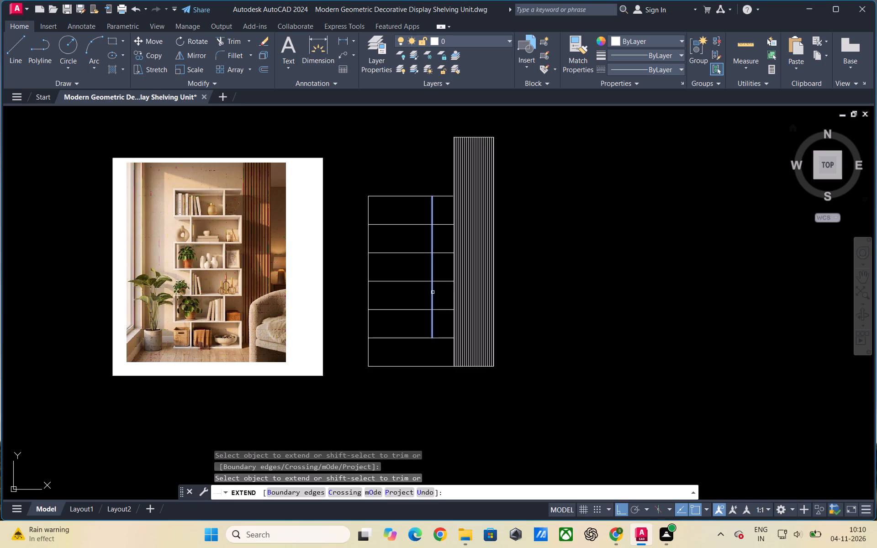
pyautogui.click(433, 292)
pyautogui.click(433, 319)
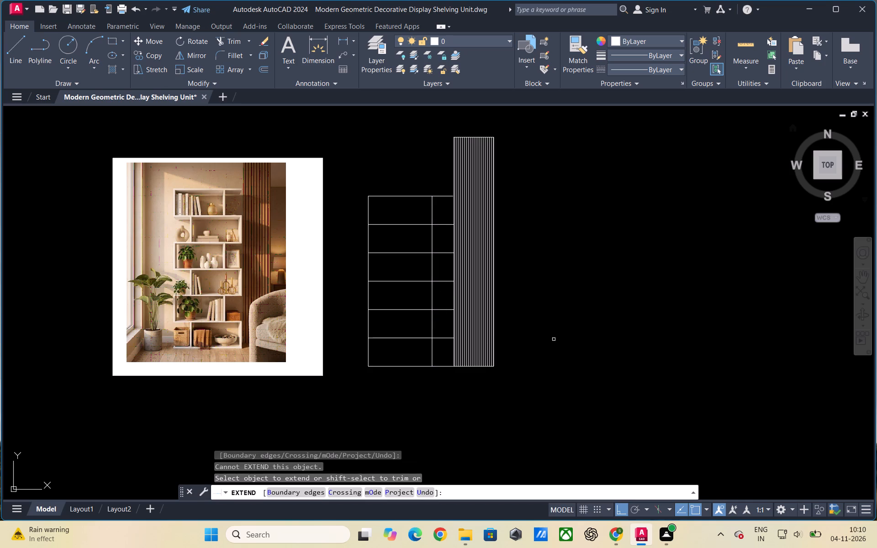
pyautogui.press('Escape')
pyautogui.press('Escape')
pyautogui.press('Escape')
pyautogui.press('Escape')
# Trim the divider line out of the second, fourth and bottom tiers, leaving dividers in the first, third and fifth.
pyautogui.press('t')
pyautogui.press('r')
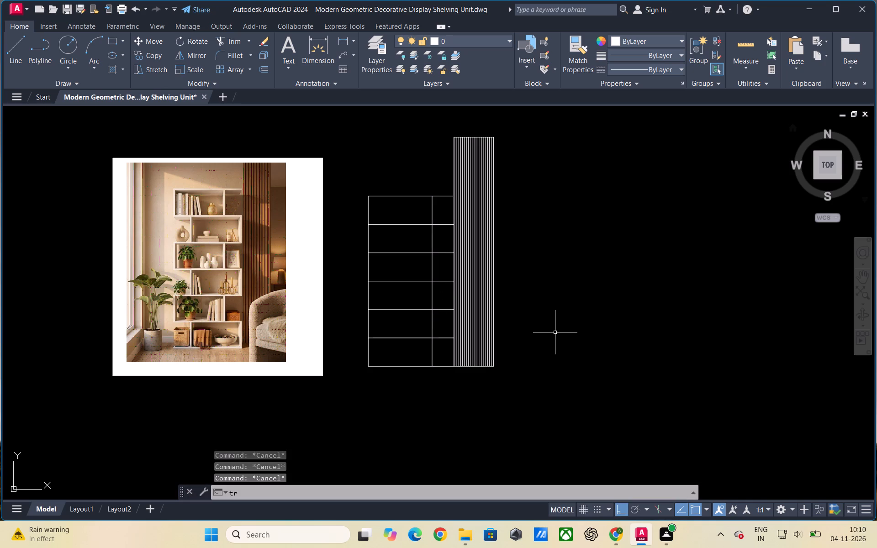
pyautogui.press('Return')
pyautogui.press('Return')
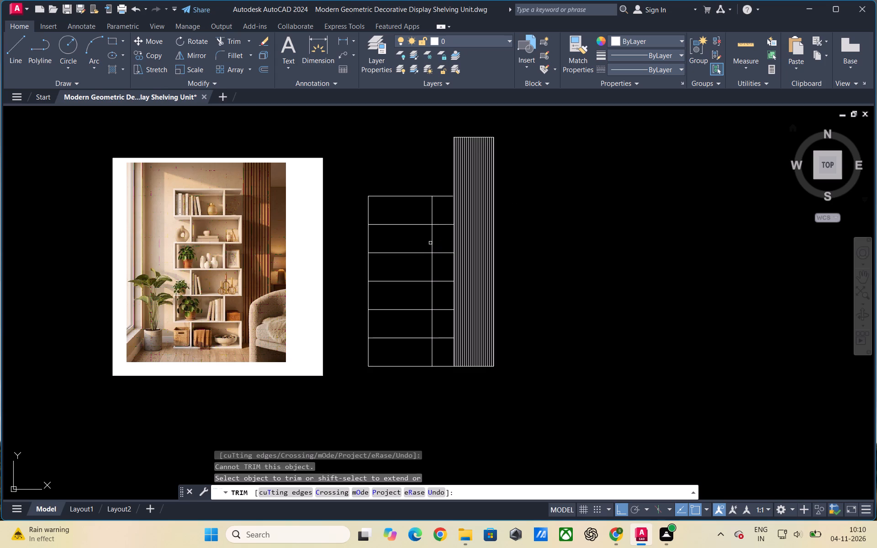
pyautogui.click(433, 242)
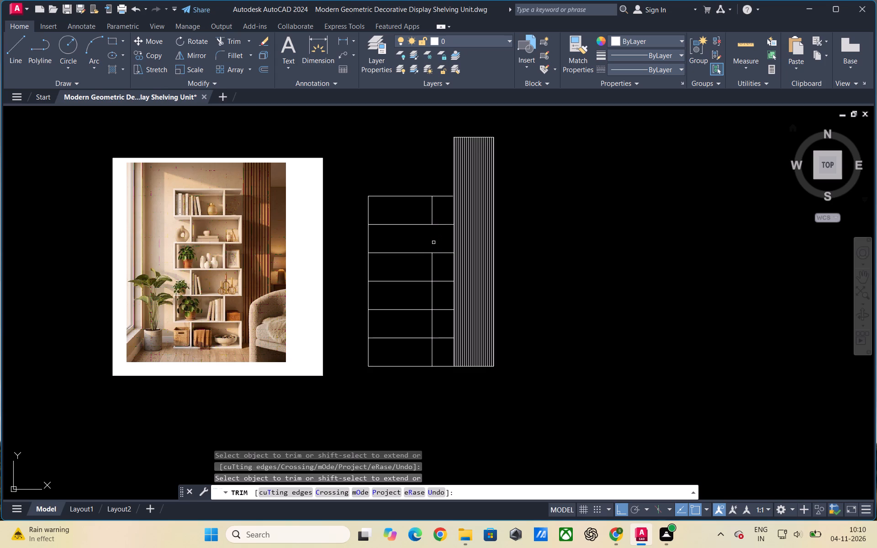
pyautogui.click(433, 293)
pyautogui.click(430, 353)
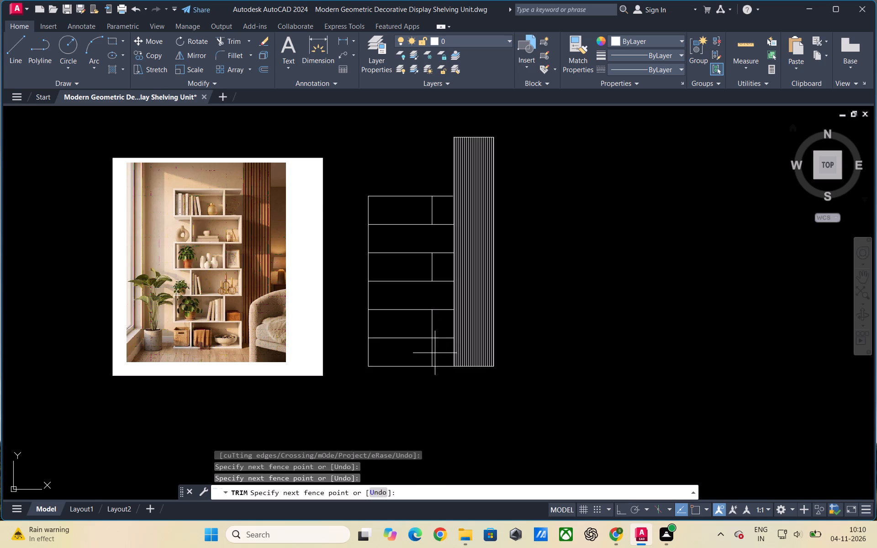
pyautogui.click(442, 353)
pyautogui.press('Escape')
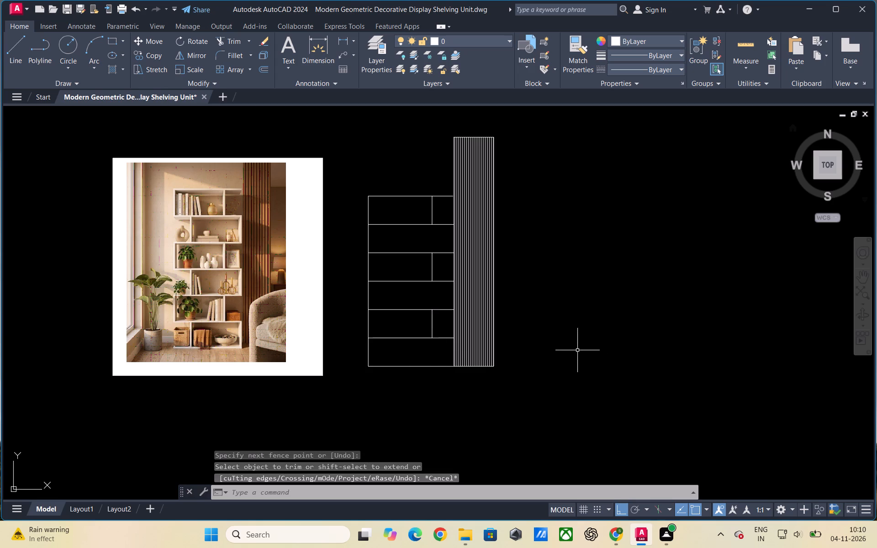
# Save the drawing.
pyautogui.hotkey('ctrl', 's')
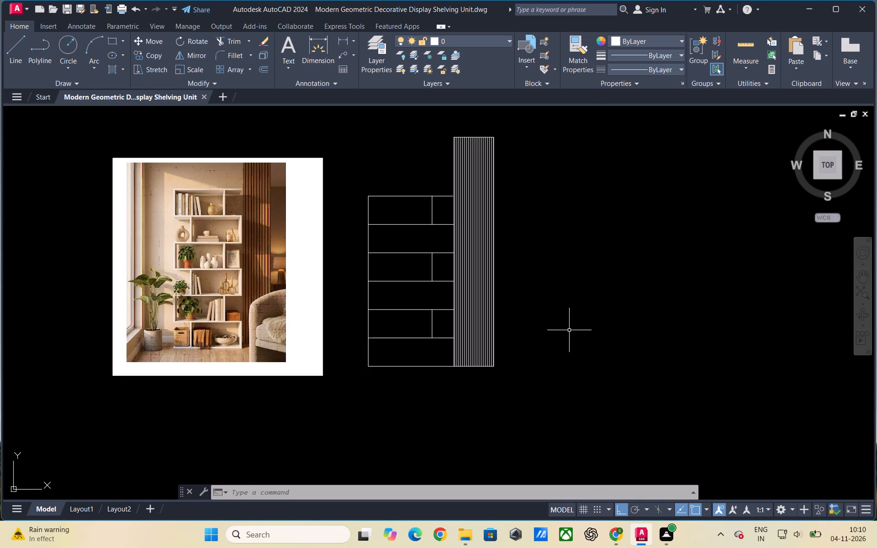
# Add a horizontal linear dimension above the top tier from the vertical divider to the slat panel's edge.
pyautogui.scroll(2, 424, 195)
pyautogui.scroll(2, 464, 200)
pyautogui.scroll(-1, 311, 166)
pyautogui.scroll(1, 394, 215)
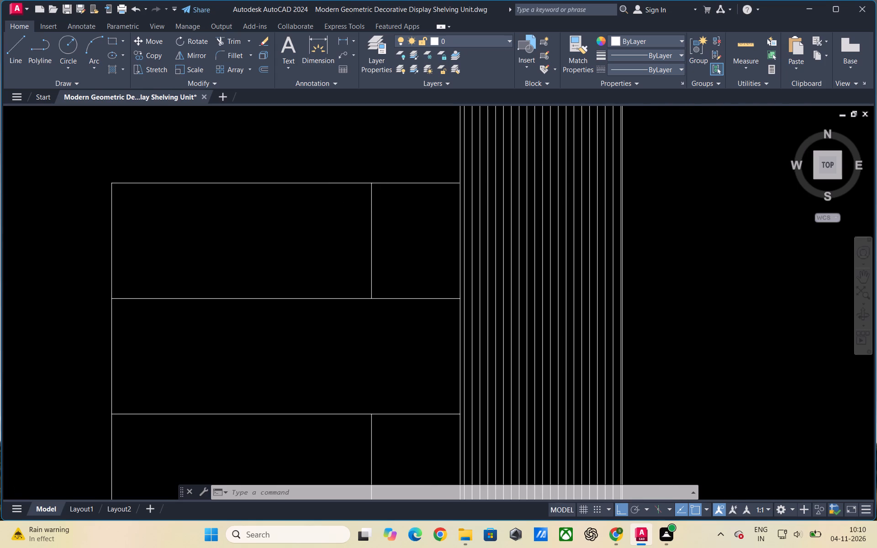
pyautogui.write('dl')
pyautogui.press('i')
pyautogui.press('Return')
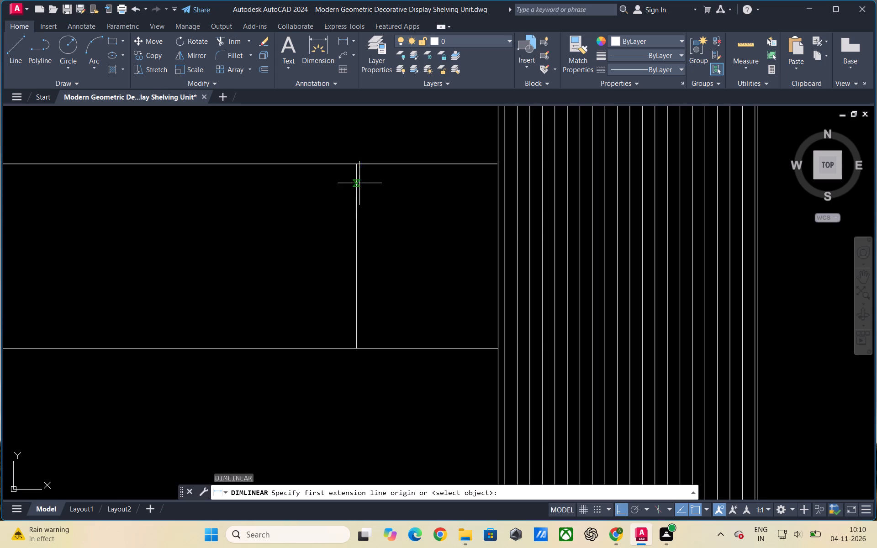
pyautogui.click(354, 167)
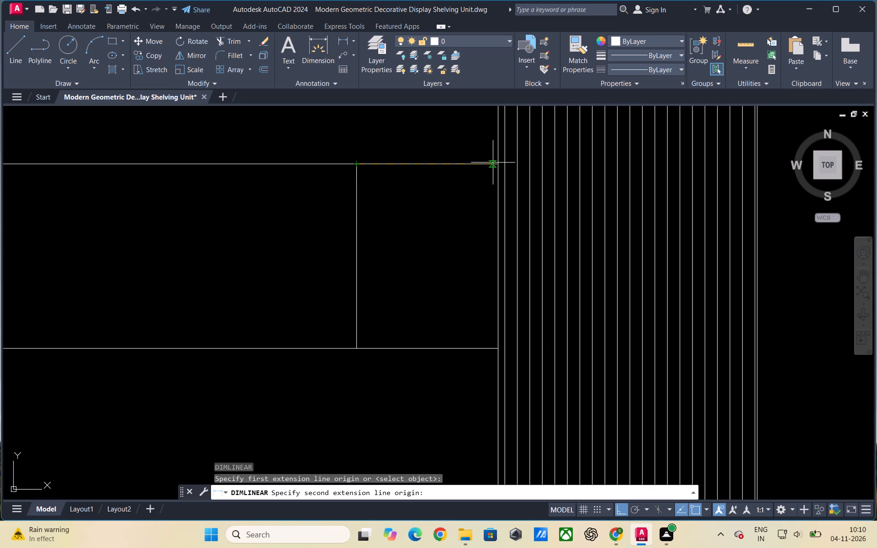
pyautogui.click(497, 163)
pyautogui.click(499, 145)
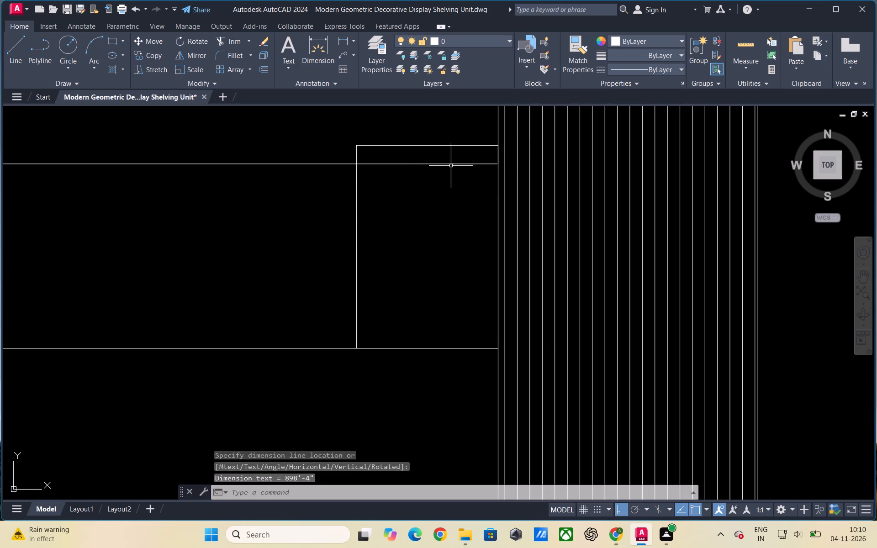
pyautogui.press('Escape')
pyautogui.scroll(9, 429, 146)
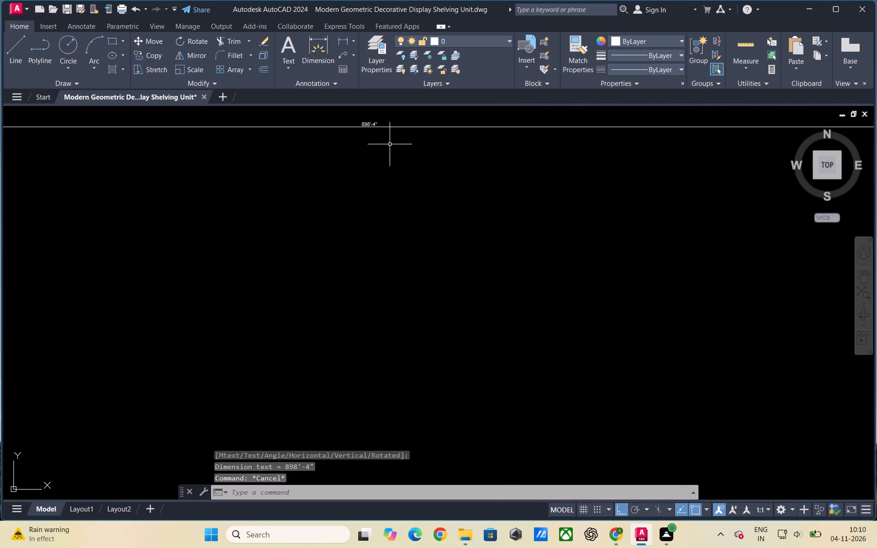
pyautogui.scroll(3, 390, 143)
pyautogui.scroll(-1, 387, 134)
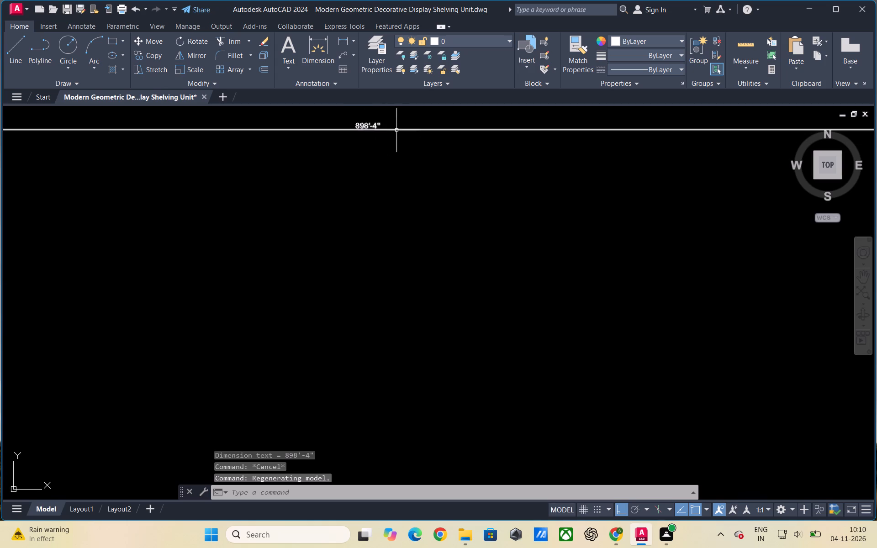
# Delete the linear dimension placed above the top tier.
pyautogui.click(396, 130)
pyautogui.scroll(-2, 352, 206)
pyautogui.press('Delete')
# Set the ISO-25 dimension style's text height to 1' and make that style current.
pyautogui.scroll(-1, 387, 195)
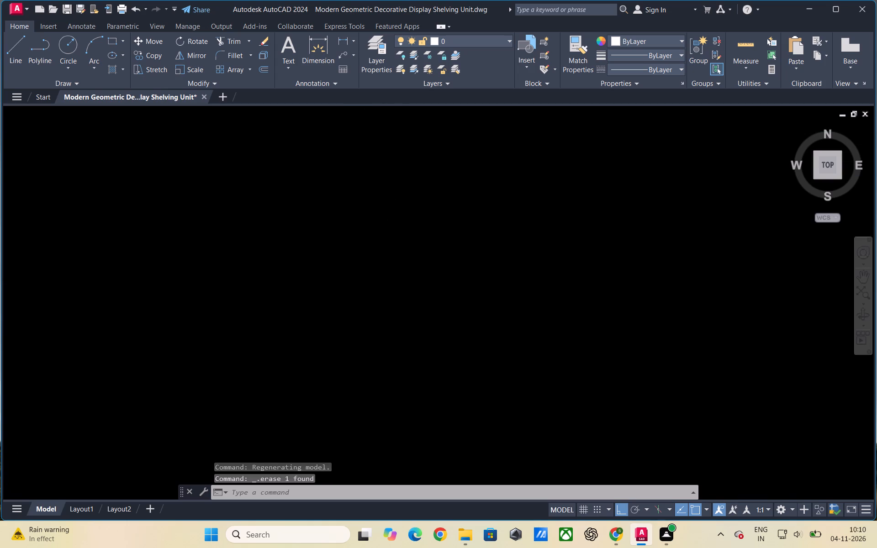
pyautogui.scroll(-7, 387, 195)
pyautogui.scroll(-1, 418, 172)
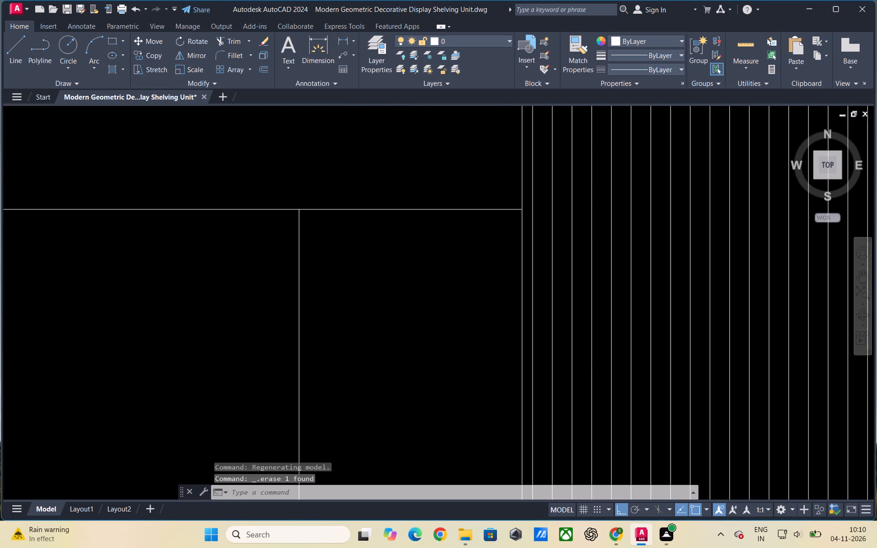
pyautogui.scroll(-1, 418, 167)
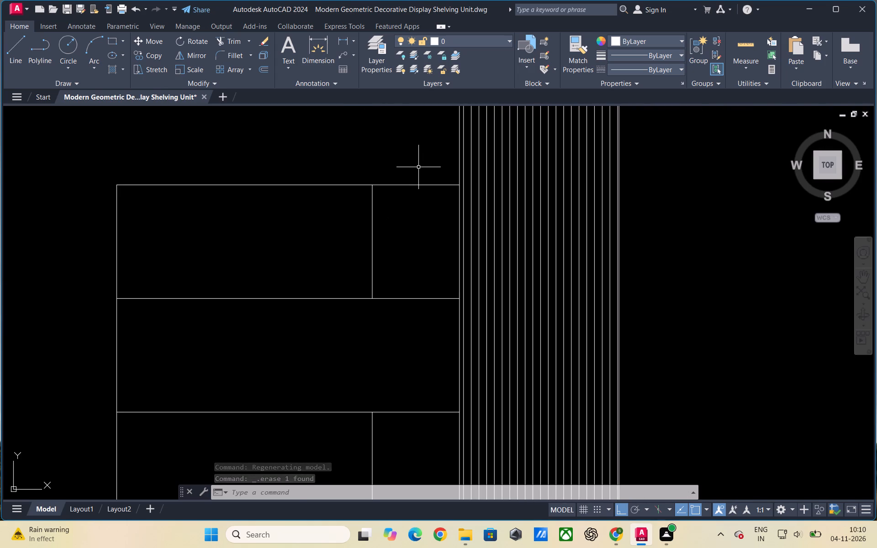
pyautogui.press('d')
pyautogui.press('Return')
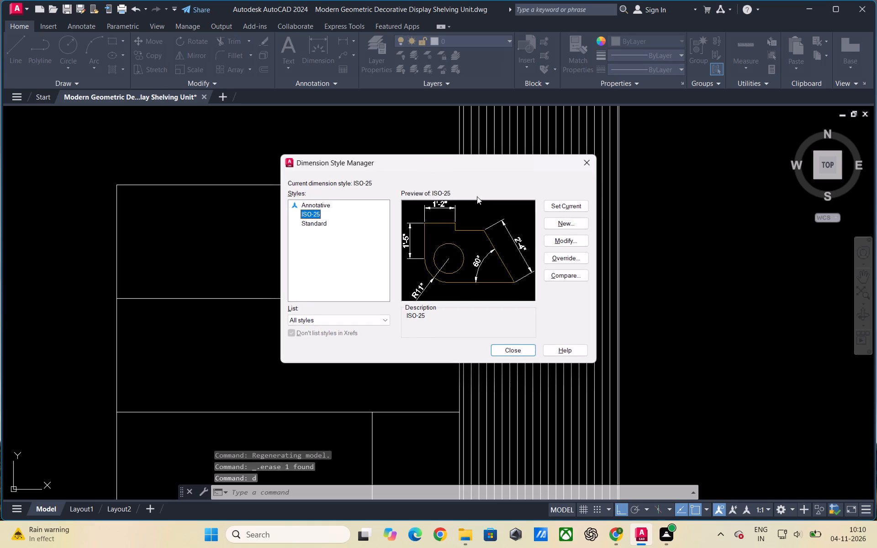
pyautogui.click(560, 241)
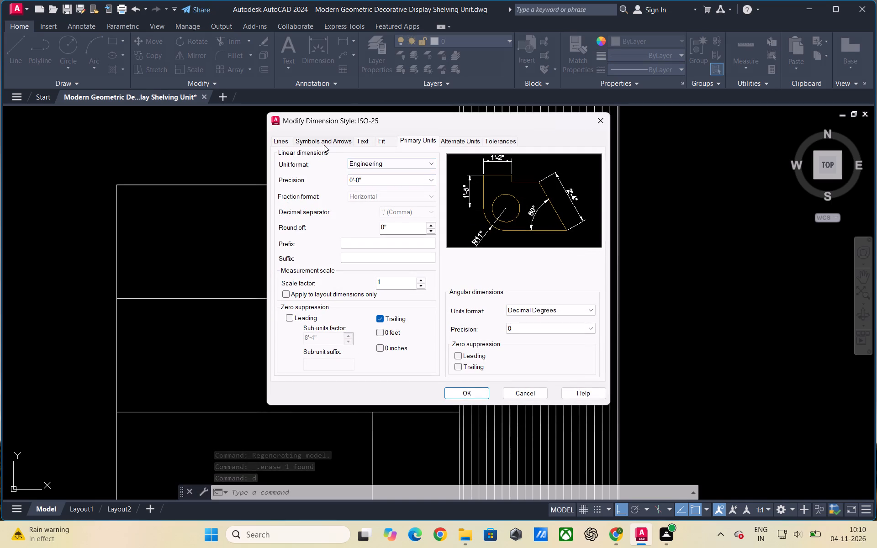
pyautogui.click(324, 145)
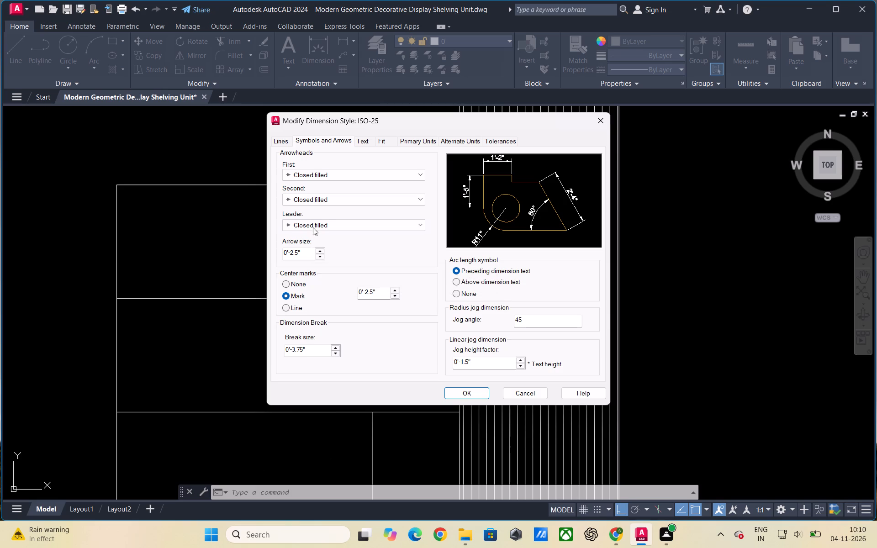
pyautogui.click(360, 140)
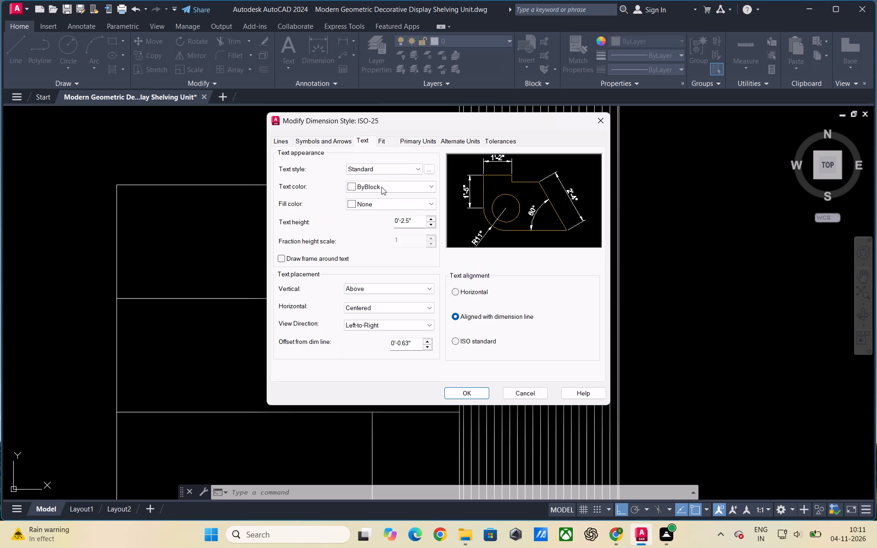
pyautogui.click(417, 220)
pyautogui.press('BackSpace')
pyautogui.press('BackSpace')
pyautogui.write("1'")
pyautogui.press('BackSpace')
pyautogui.press('BackSpace')
pyautogui.press('BackSpace')
pyautogui.press('BackSpace')
pyautogui.press('BackSpace')
pyautogui.press('BackSpace')
pyautogui.press('BackSpace')
pyautogui.press('BackSpace')
pyautogui.press('BackSpace')
pyautogui.press('BackSpace')
pyautogui.press('BackSpace')
pyautogui.press('BackSpace')
pyautogui.press('BackSpace')
pyautogui.press('BackSpace')
pyautogui.press('BackSpace')
pyautogui.press('BackSpace')
pyautogui.press('BackSpace')
pyautogui.press('BackSpace')
pyautogui.write("1'")
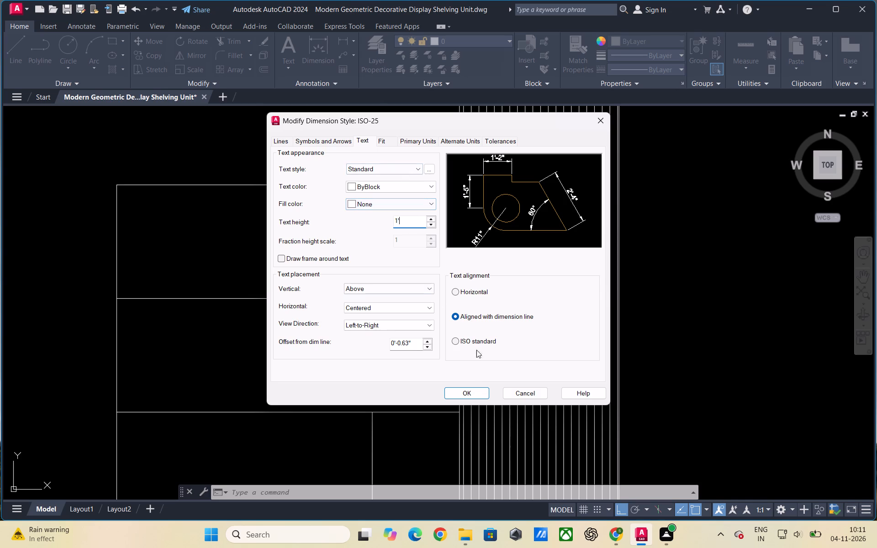
pyautogui.click(472, 390)
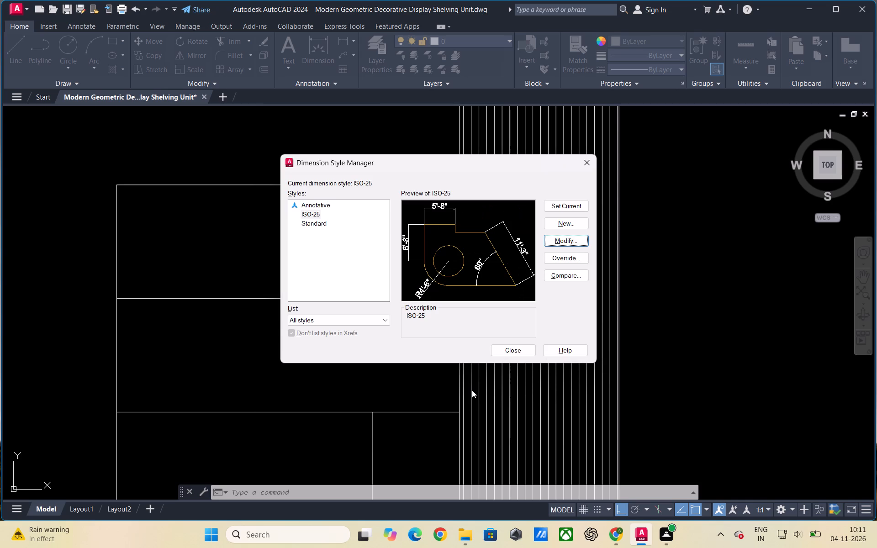
pyautogui.click(563, 202)
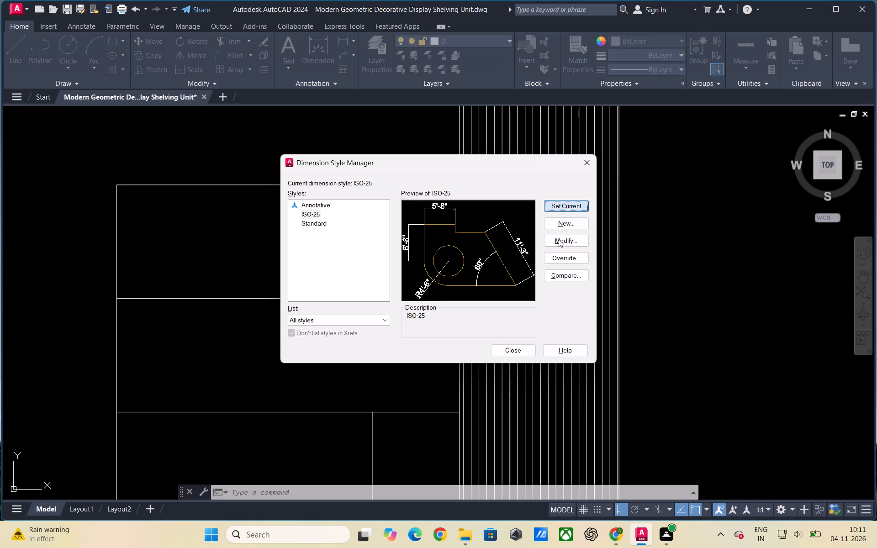
pyautogui.click(506, 349)
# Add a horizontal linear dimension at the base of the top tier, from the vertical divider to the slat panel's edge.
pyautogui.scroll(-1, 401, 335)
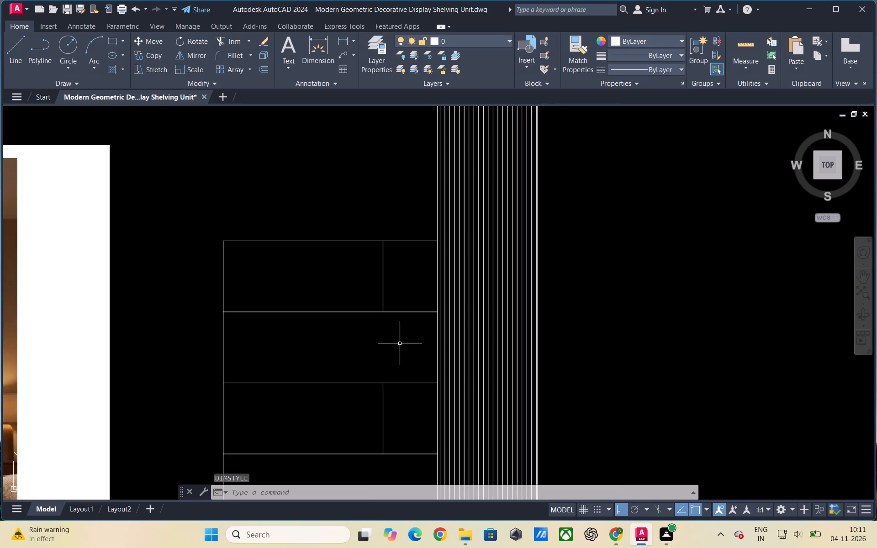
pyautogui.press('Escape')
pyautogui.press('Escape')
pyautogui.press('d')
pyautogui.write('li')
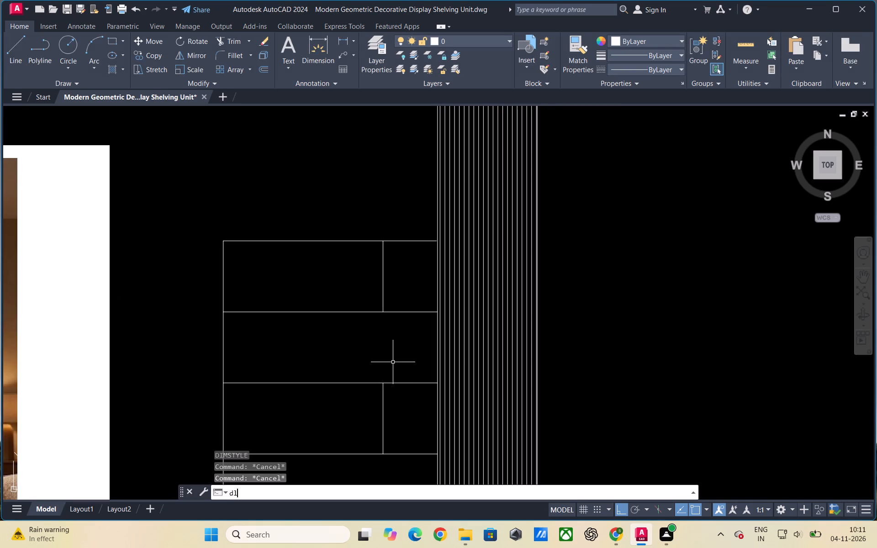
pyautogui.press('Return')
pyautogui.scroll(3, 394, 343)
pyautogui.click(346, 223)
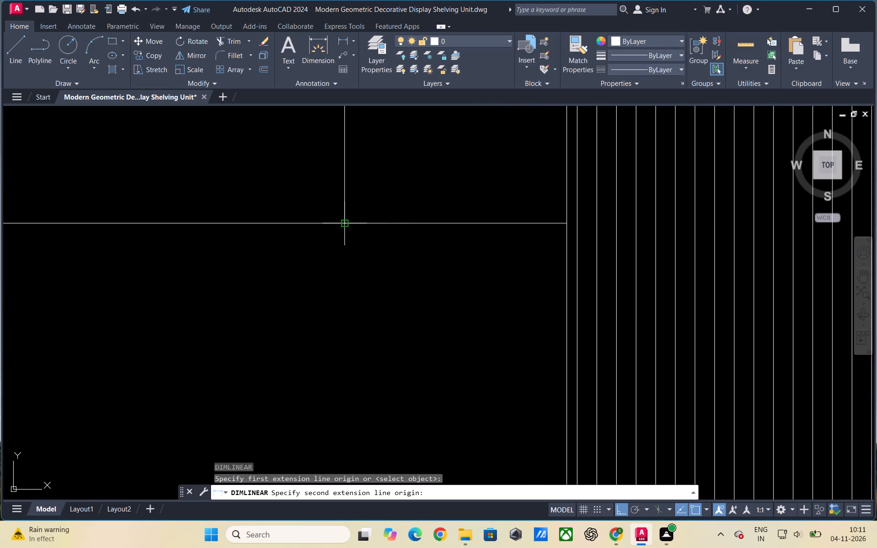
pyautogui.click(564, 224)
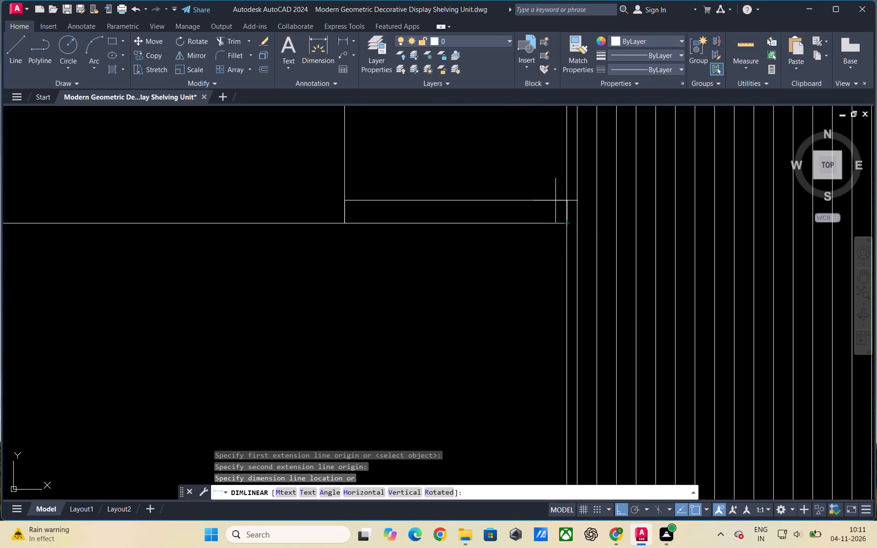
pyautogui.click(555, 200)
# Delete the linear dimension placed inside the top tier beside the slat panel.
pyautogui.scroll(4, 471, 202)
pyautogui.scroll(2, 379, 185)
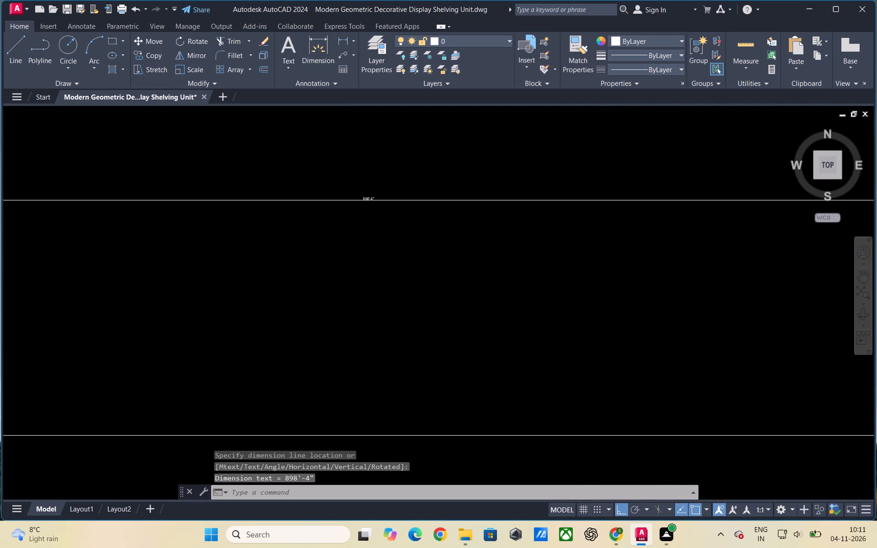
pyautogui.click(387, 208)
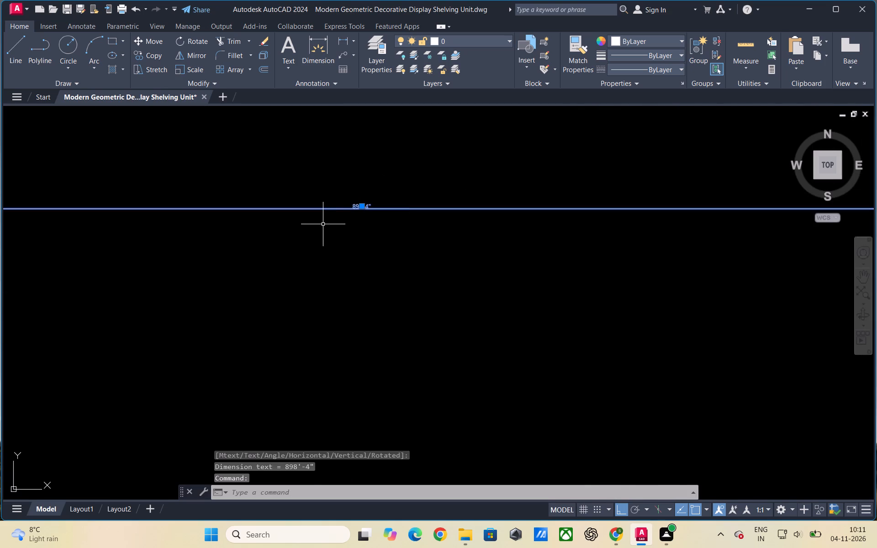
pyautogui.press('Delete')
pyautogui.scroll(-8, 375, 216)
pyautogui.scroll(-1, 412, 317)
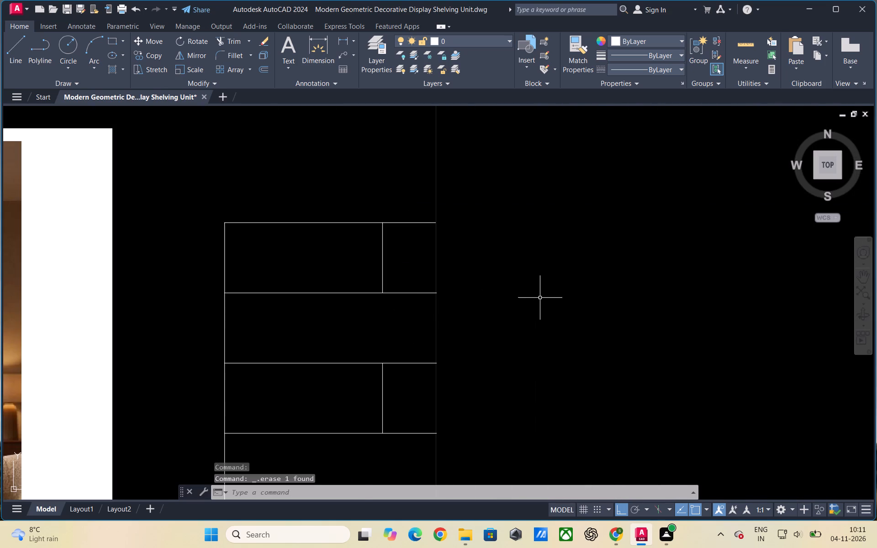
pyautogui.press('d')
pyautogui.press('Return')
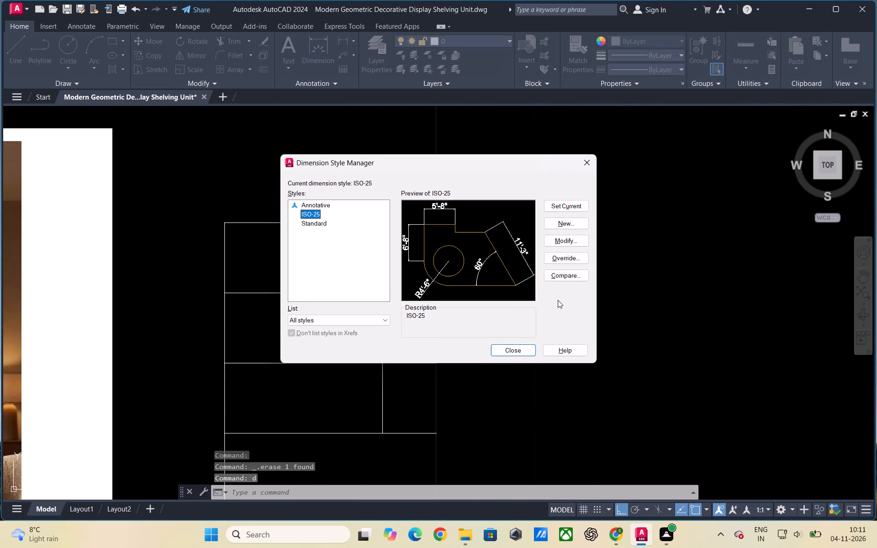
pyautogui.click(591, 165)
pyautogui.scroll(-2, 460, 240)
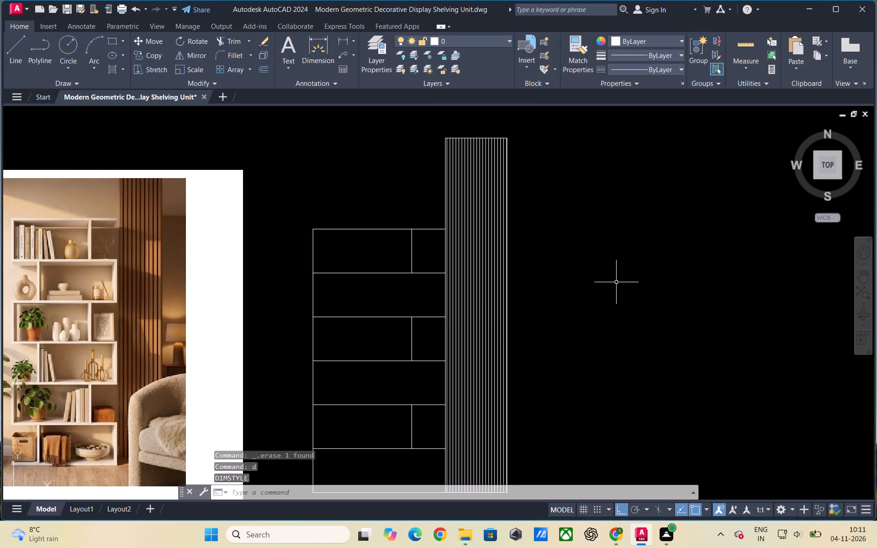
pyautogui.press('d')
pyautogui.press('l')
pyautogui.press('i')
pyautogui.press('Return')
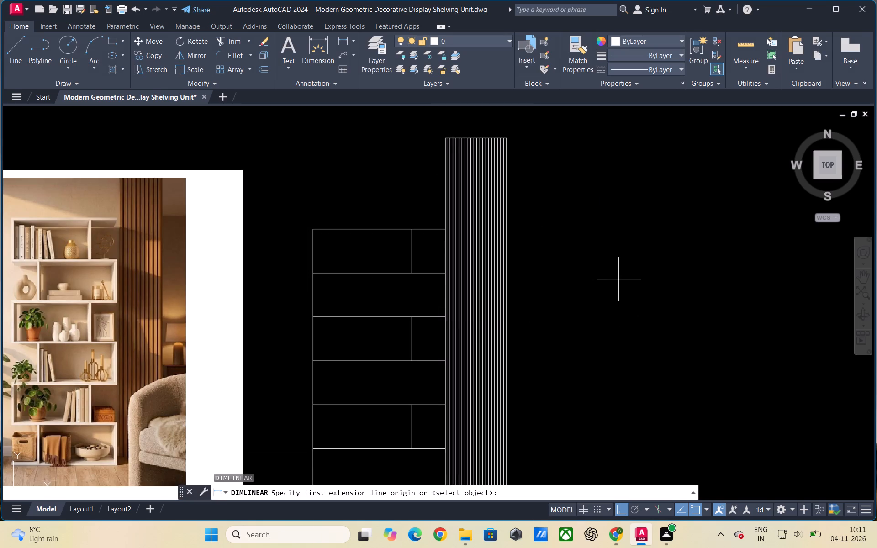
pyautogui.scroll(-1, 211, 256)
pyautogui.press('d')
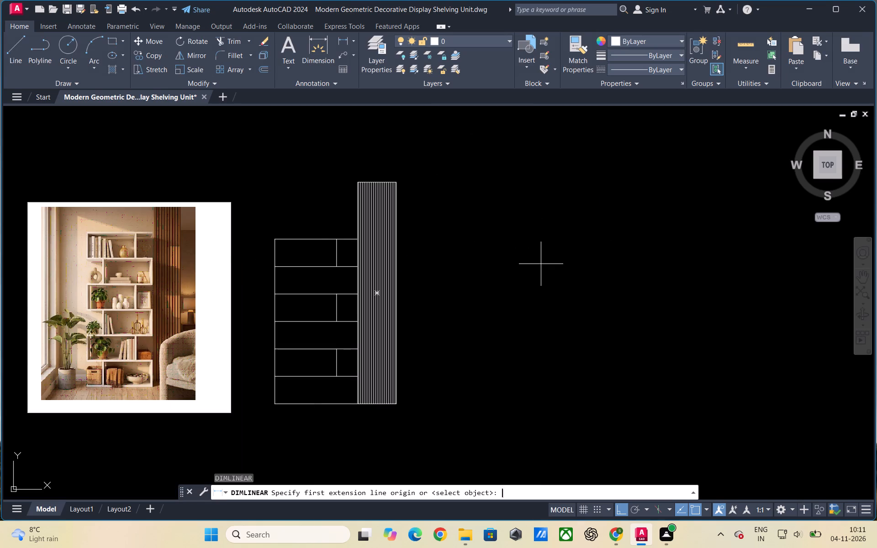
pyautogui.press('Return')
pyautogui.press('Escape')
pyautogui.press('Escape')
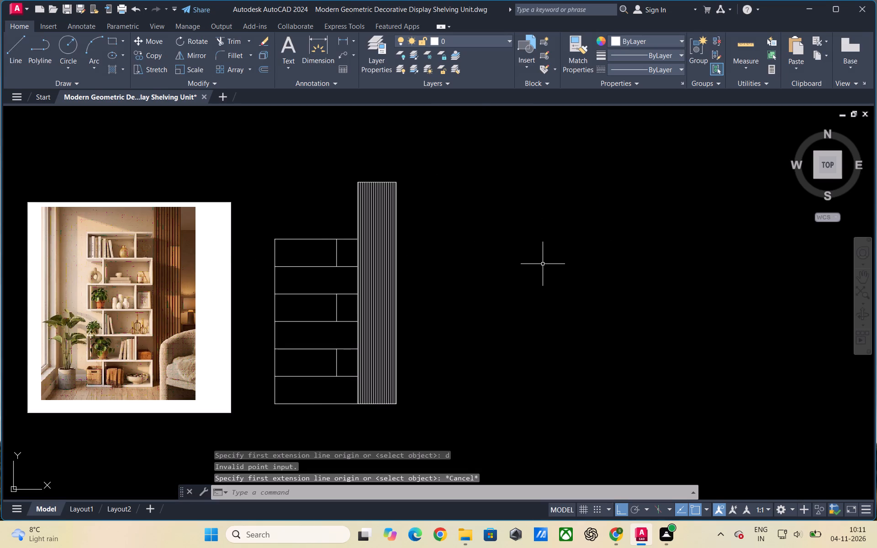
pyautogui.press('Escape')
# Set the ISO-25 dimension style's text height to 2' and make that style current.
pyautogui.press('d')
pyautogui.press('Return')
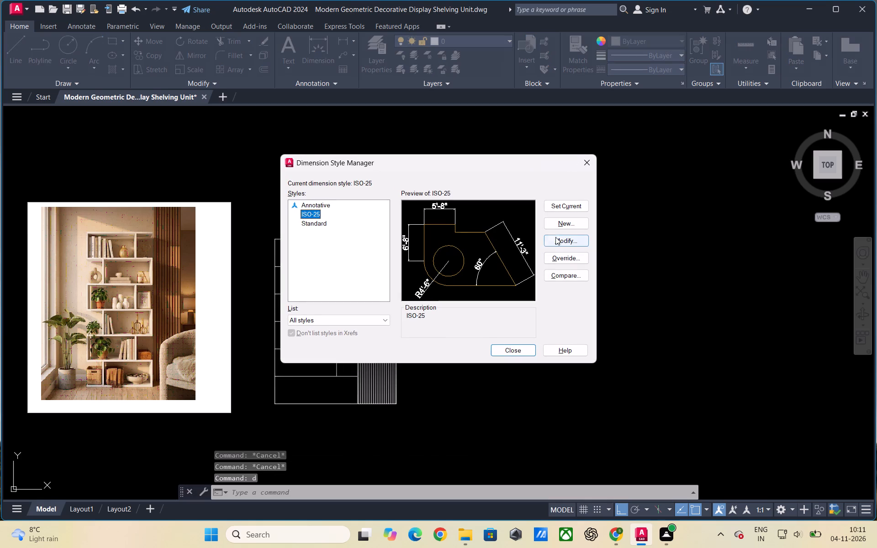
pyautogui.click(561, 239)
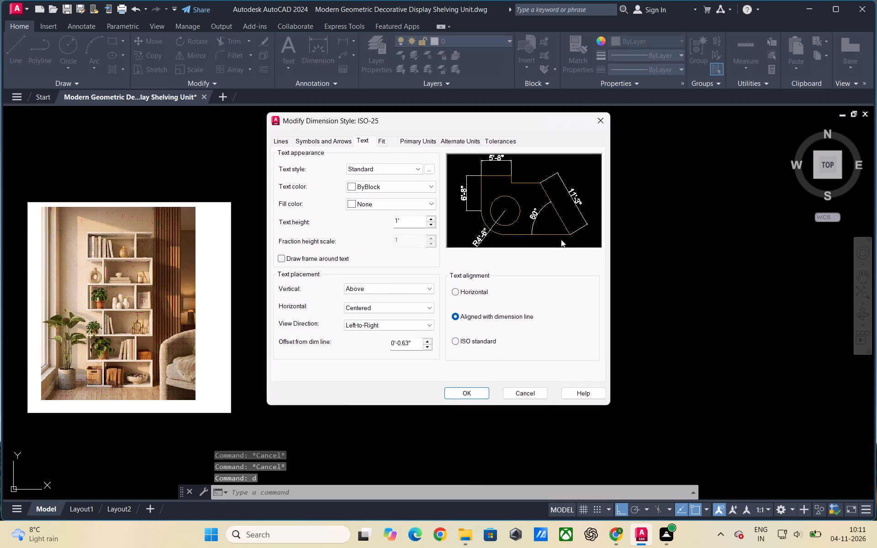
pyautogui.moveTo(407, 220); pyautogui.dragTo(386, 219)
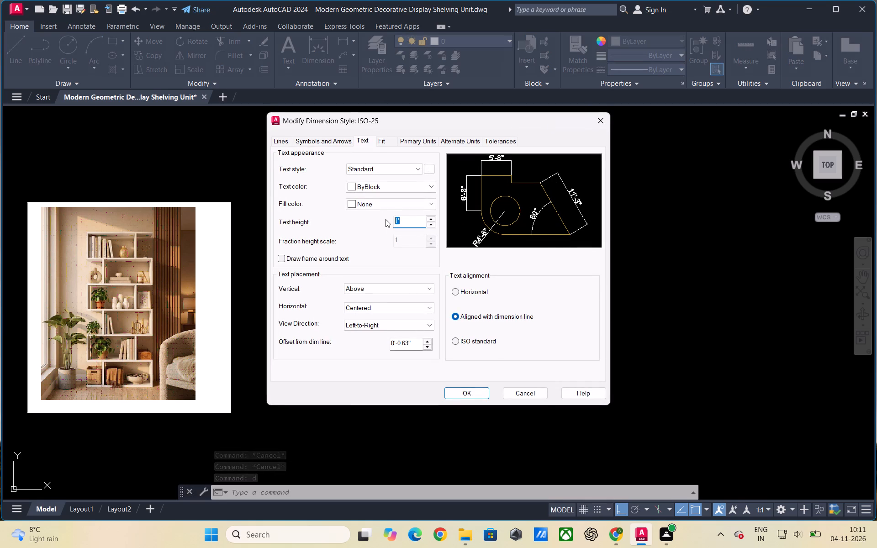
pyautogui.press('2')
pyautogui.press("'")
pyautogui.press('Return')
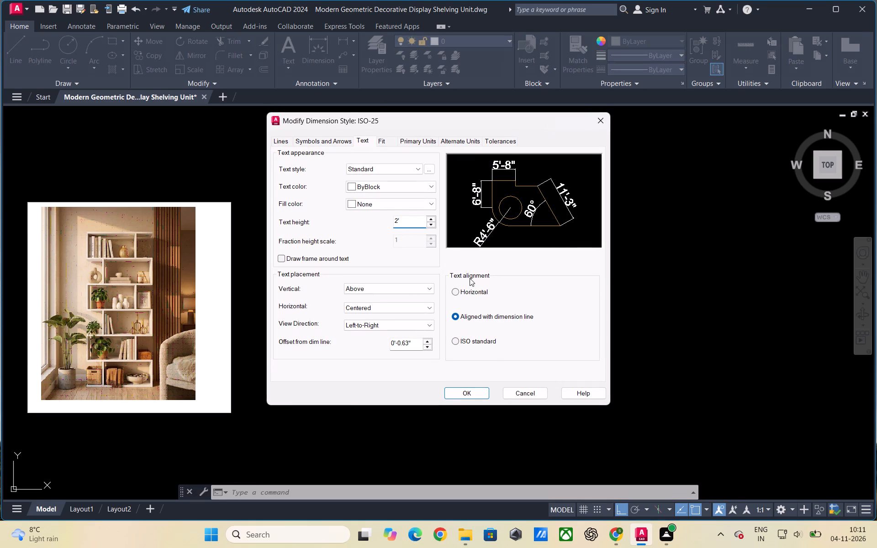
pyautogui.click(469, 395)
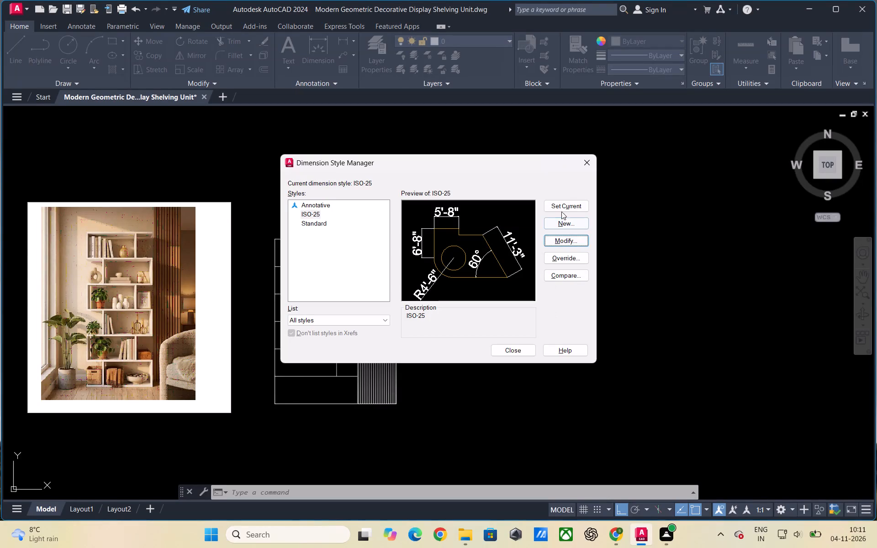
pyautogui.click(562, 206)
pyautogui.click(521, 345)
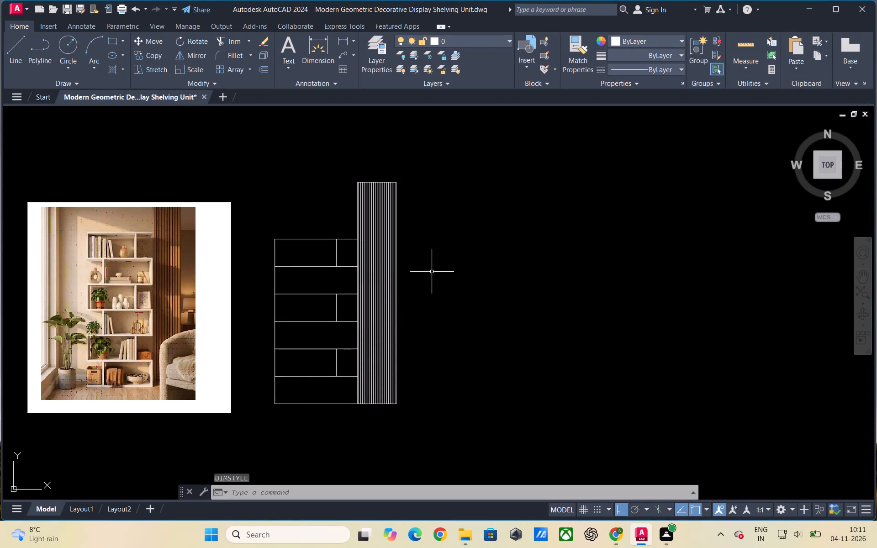
# Add a horizontal linear dimension across the full width of the slat panel, placed just above its top edge.
pyautogui.press('d')
pyautogui.press('l')
pyautogui.press('i')
pyautogui.press('Return')
pyautogui.scroll(4, 368, 163)
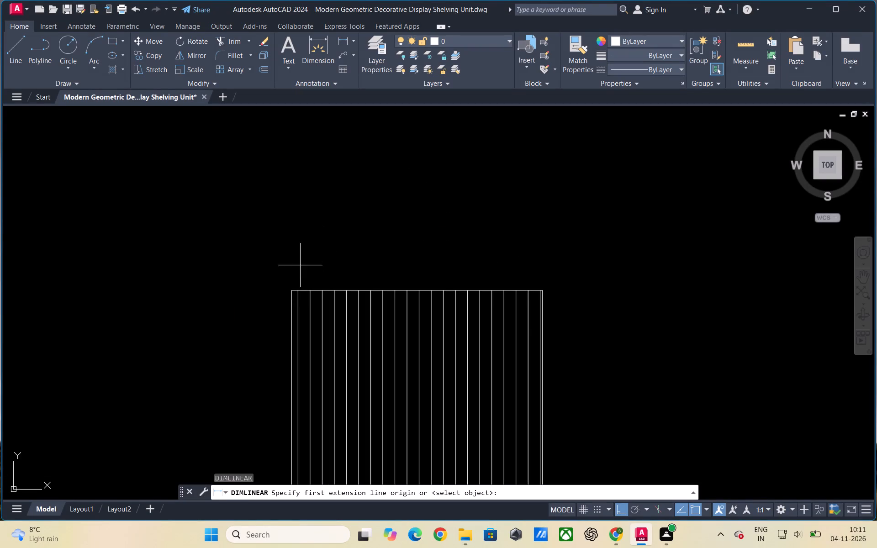
pyautogui.click(291, 290)
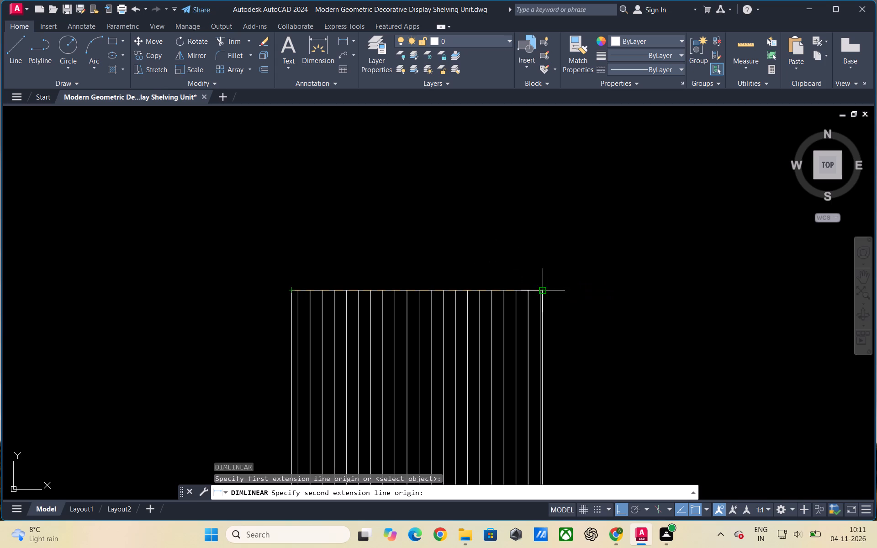
pyautogui.click(543, 290)
pyautogui.click(545, 245)
pyautogui.scroll(-2, 474, 168)
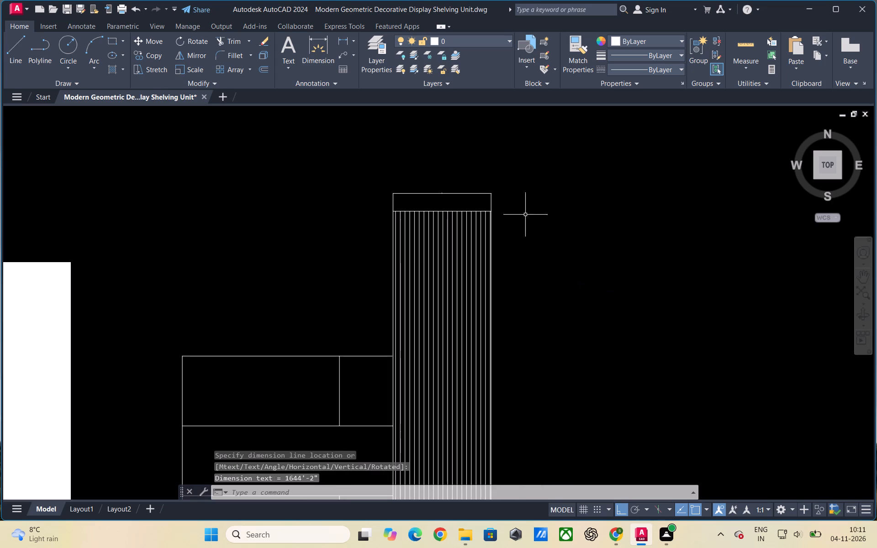
# Set the ISO-25 dimension style's text height to 4' and make that style current.
pyautogui.press('d')
pyautogui.press('Return')
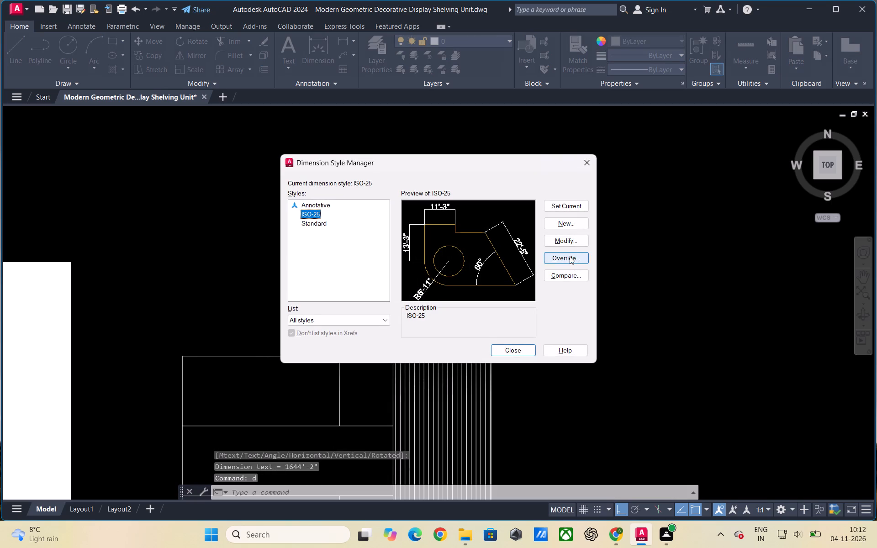
pyautogui.click(566, 239)
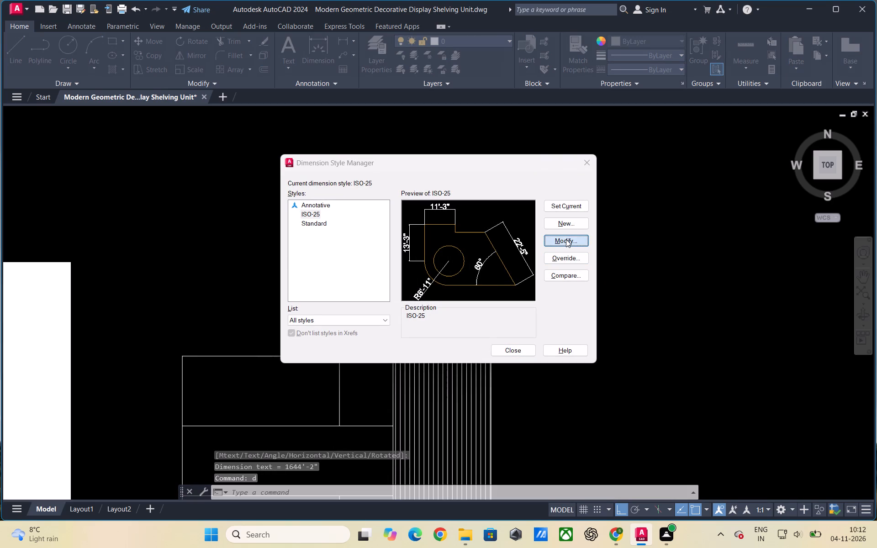
pyautogui.moveTo(406, 222); pyautogui.dragTo(388, 220)
pyautogui.write("4'")
pyautogui.press('Return')
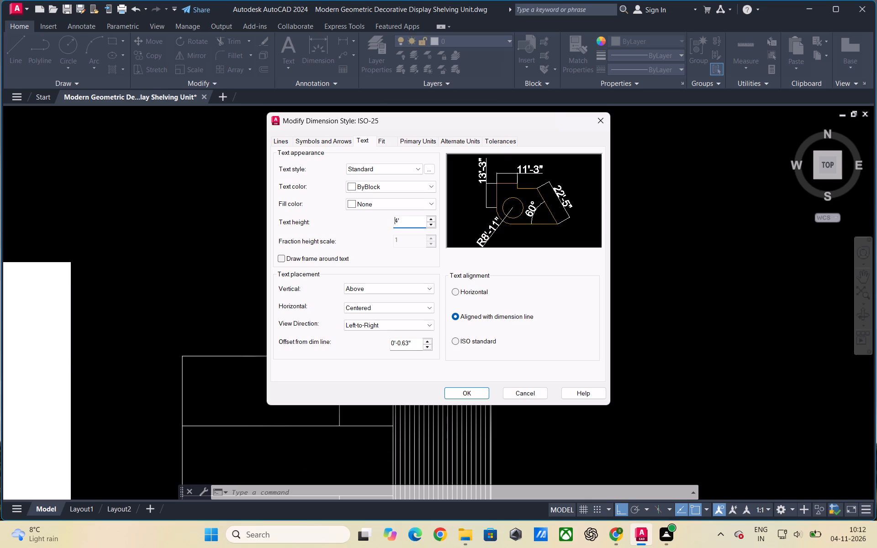
pyautogui.click(471, 389)
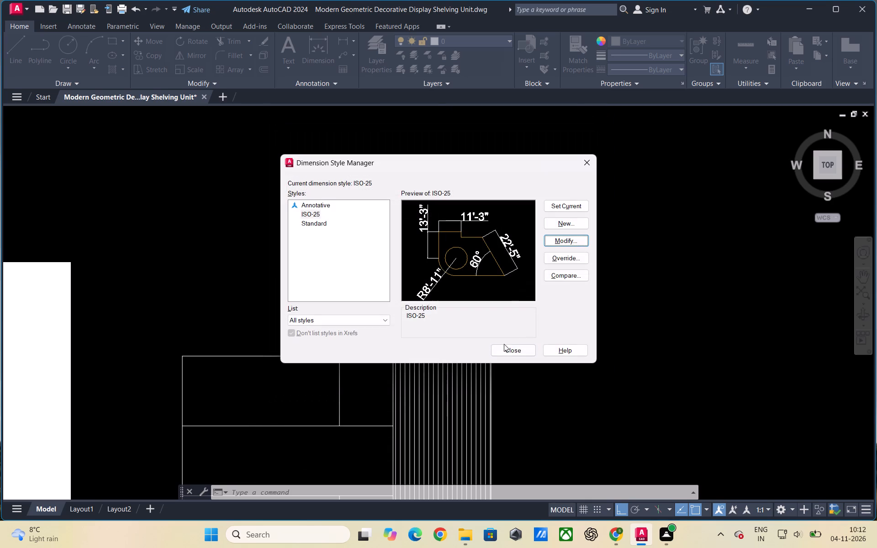
pyautogui.click(564, 208)
pyautogui.click(514, 348)
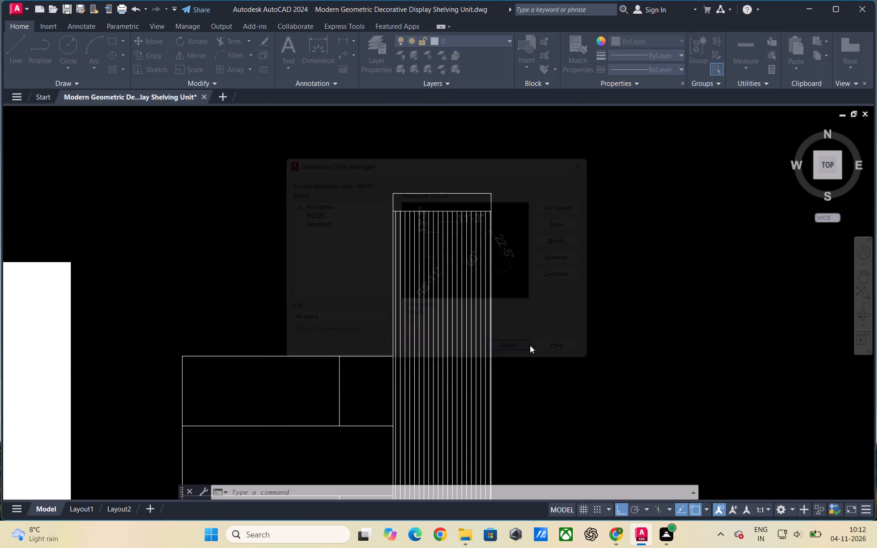
# Examine the size of the dimension text above the slat panel, up close and against the whole drawing.
pyautogui.scroll(2, 459, 197)
pyautogui.scroll(4, 421, 195)
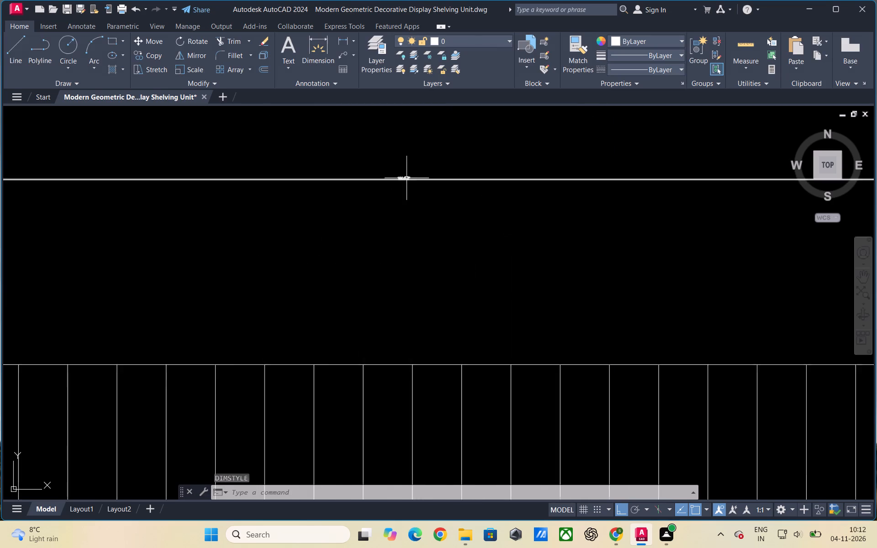
pyautogui.scroll(1, 407, 178)
pyautogui.scroll(-7, 375, 174)
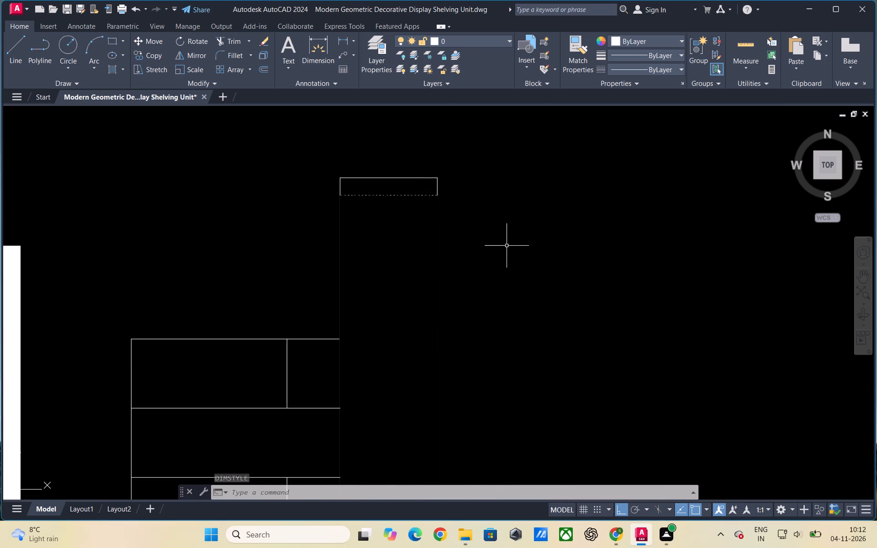
pyautogui.scroll(-2, 483, 252)
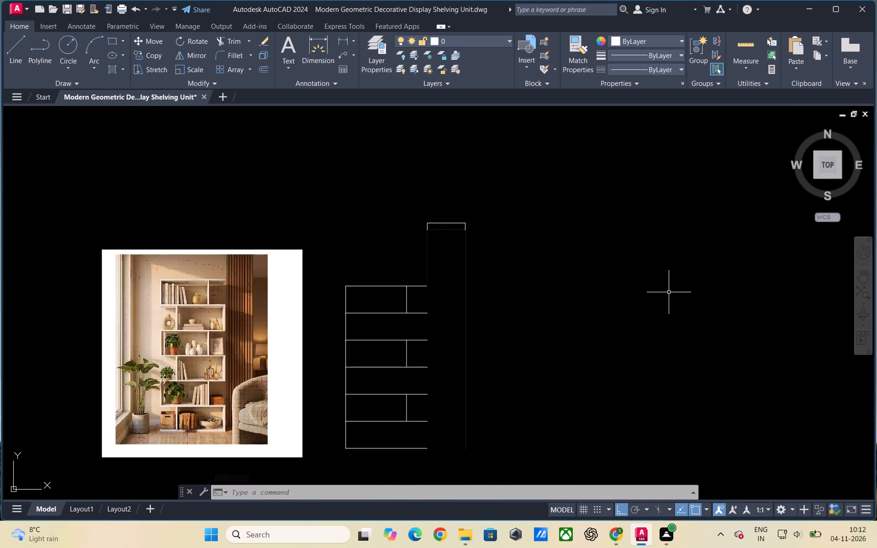
pyautogui.press('Escape')
pyautogui.click(598, 311)
pyautogui.press('Escape')
pyautogui.scroll(2, 524, 432)
pyautogui.scroll(-1, 543, 413)
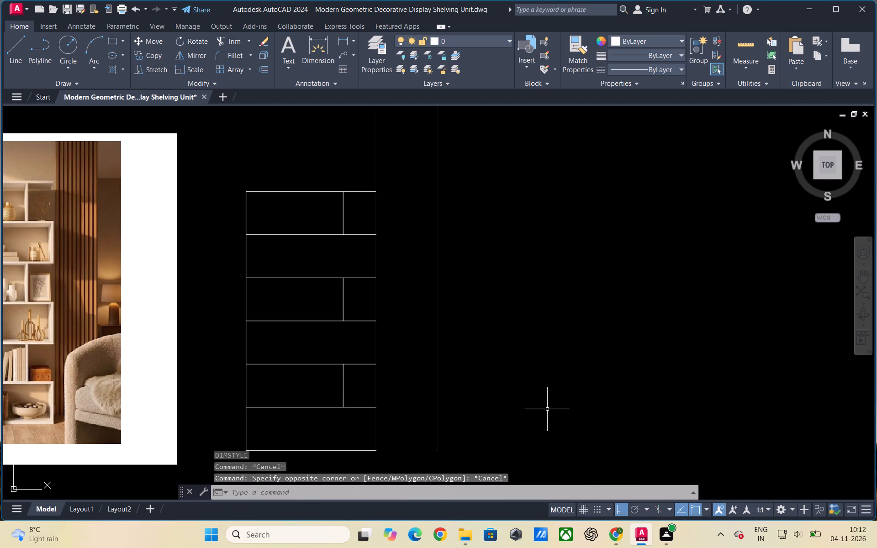
pyautogui.scroll(-1, 386, 290)
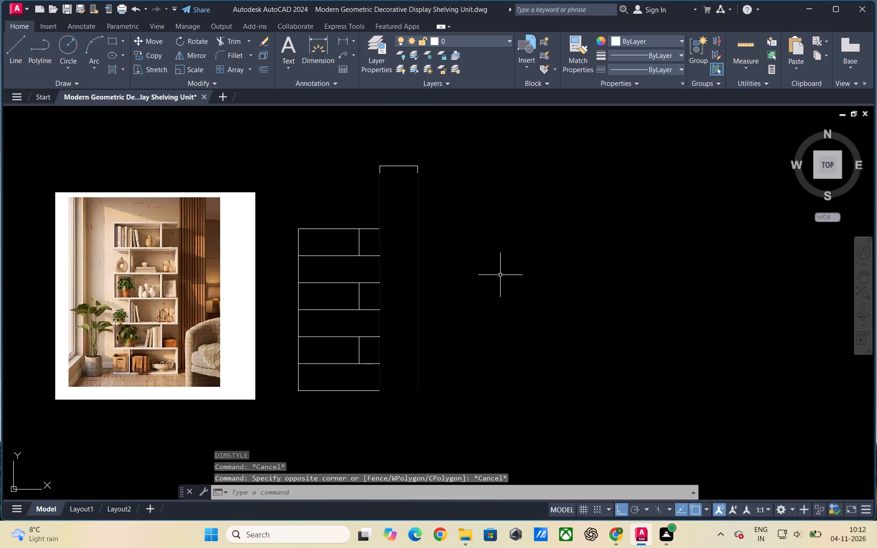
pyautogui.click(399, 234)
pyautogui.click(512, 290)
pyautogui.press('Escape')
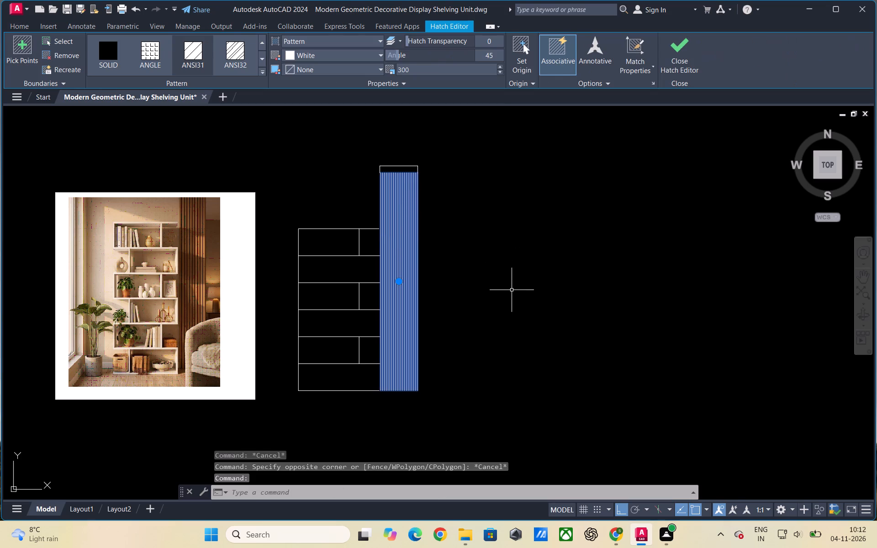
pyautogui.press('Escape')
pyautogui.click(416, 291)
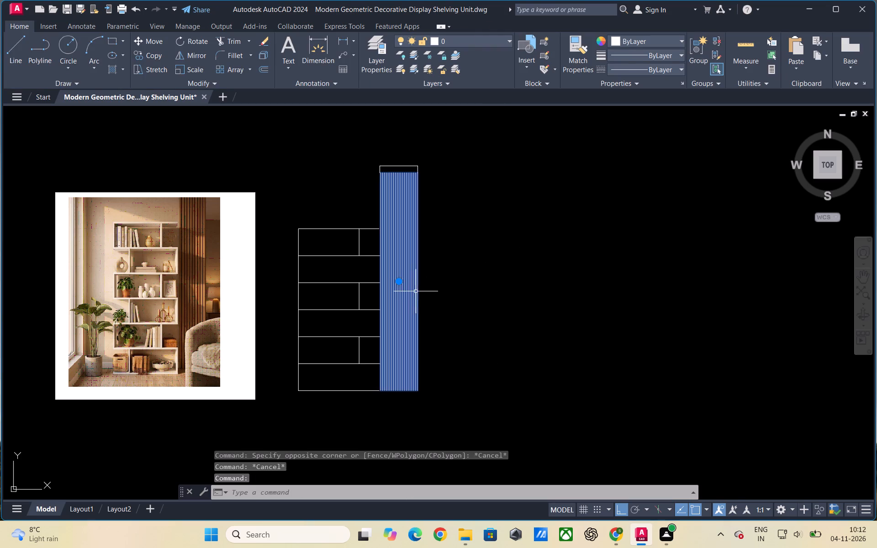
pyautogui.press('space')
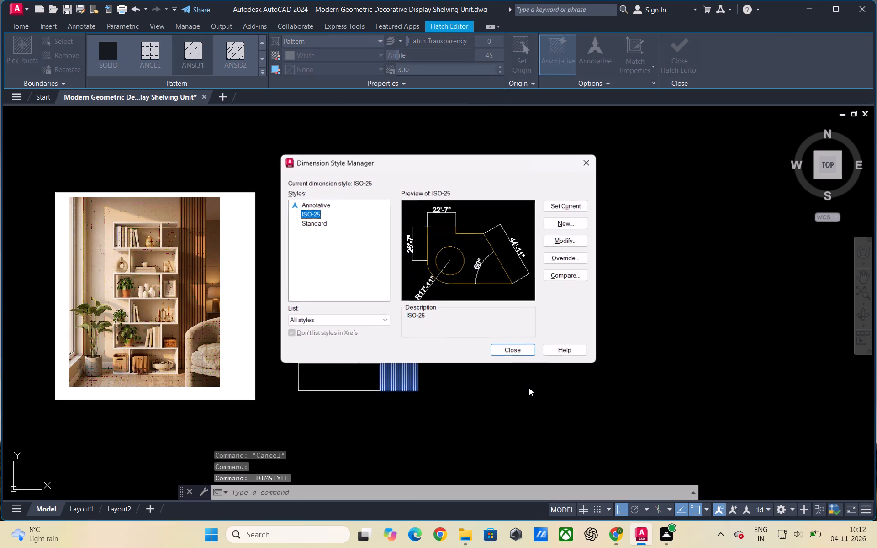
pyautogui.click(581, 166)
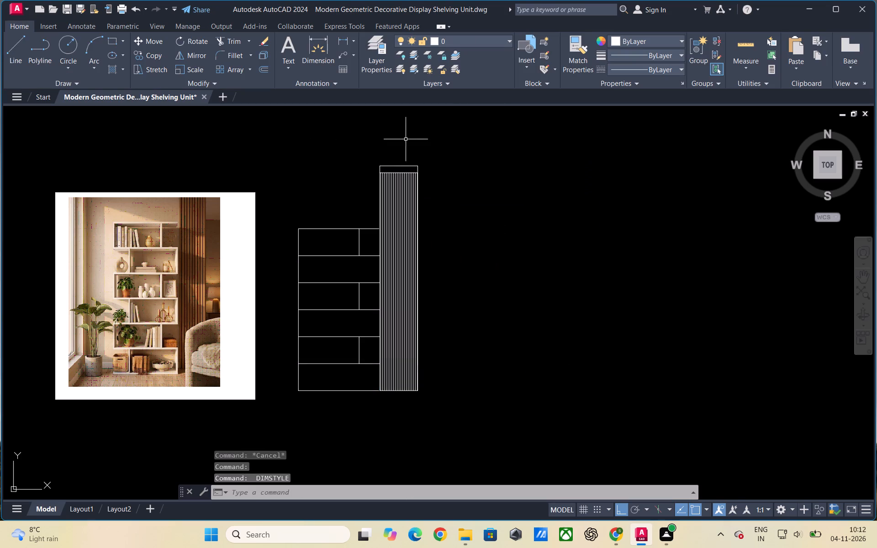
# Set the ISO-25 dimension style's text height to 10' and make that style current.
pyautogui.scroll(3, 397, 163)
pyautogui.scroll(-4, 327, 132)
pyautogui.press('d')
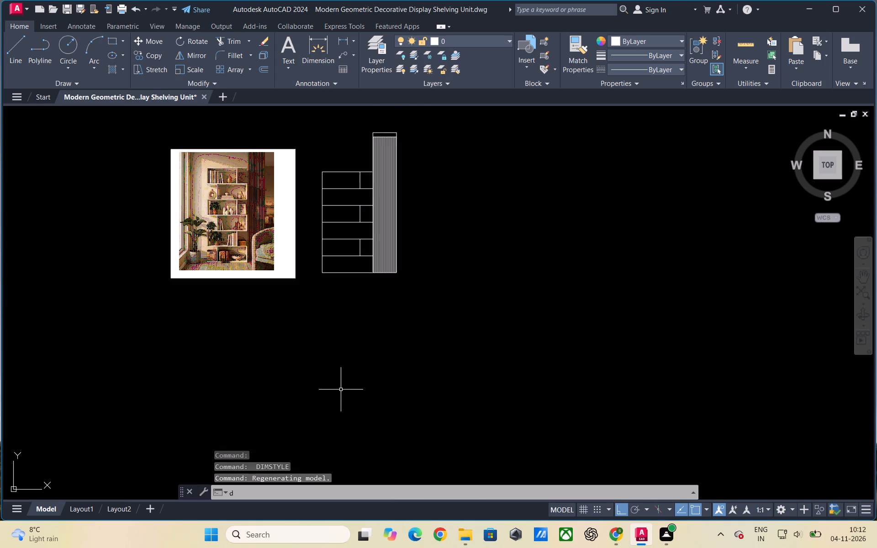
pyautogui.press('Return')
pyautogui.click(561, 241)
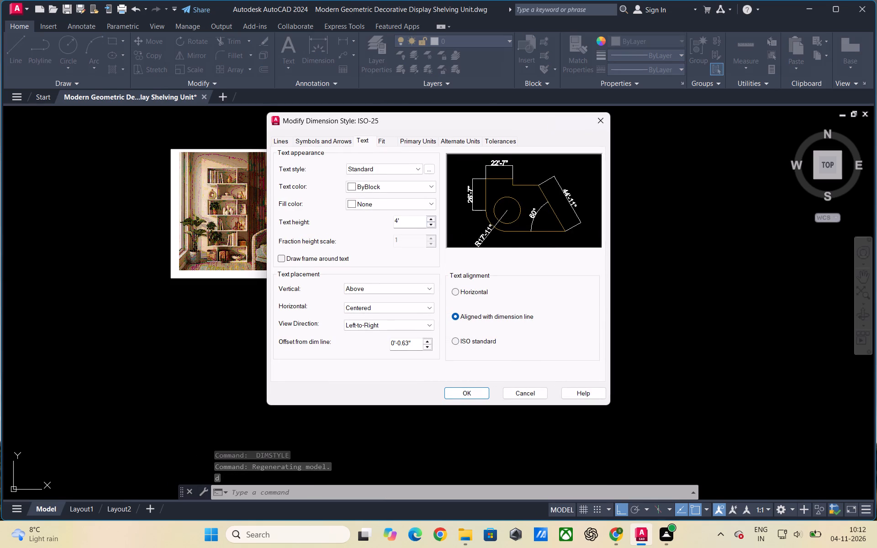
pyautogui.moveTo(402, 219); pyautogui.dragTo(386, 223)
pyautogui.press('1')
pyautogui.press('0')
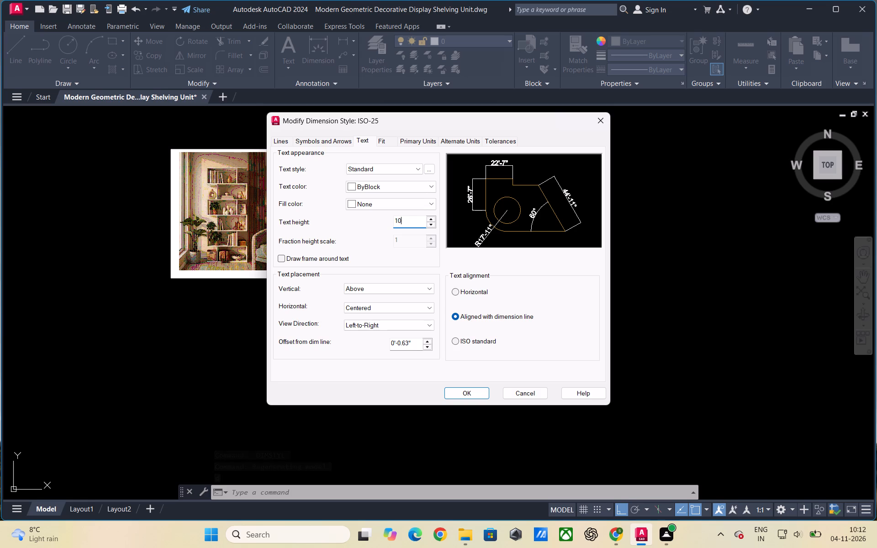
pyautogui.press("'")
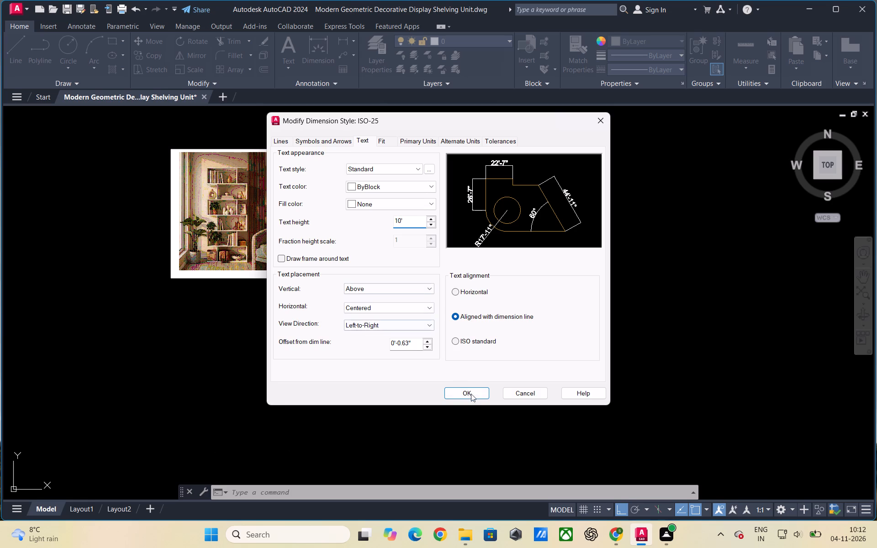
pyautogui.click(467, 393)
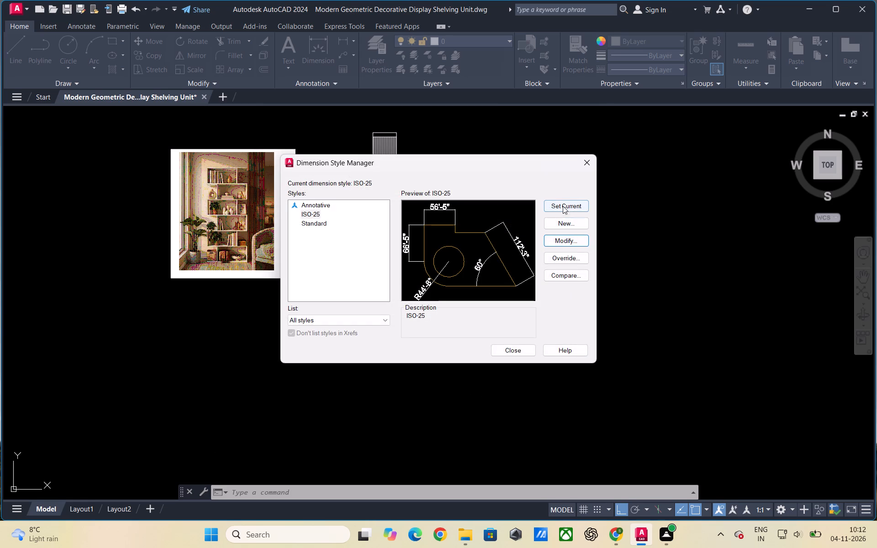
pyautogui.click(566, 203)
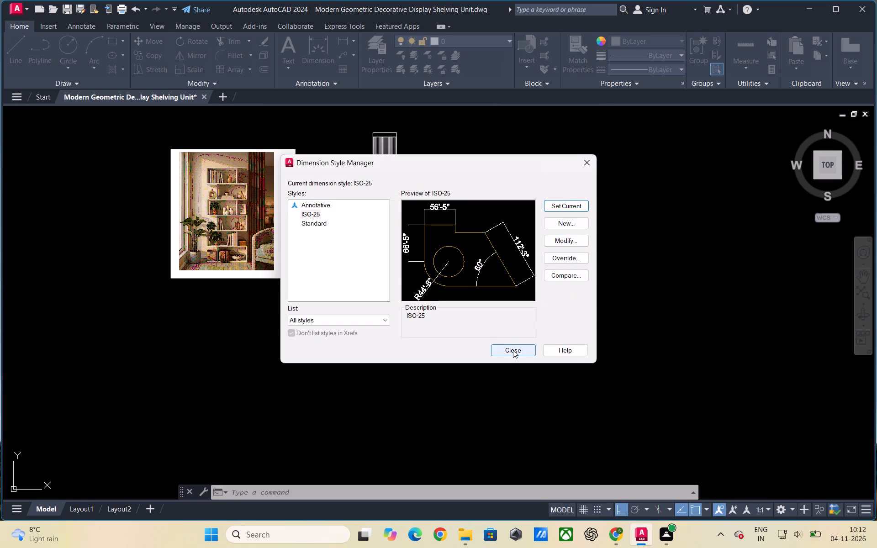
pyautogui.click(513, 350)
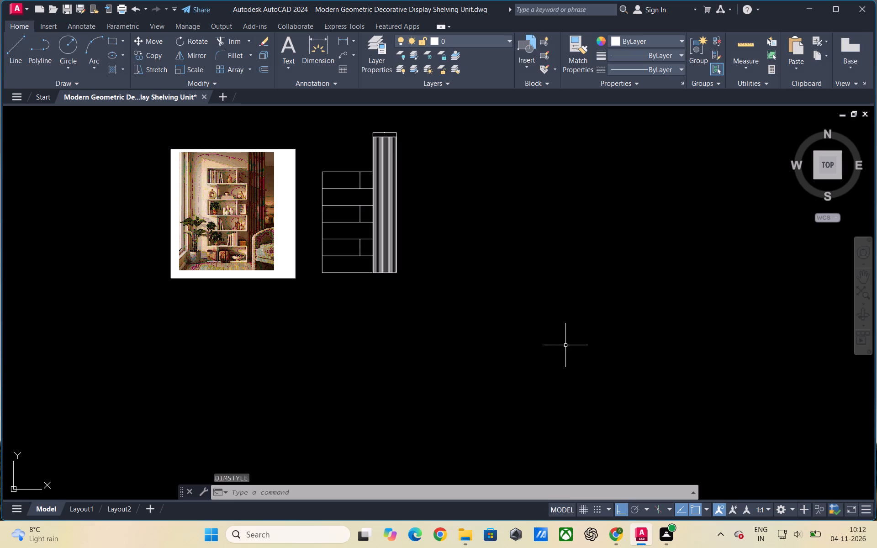
# Examine the size of the dimension text above the slat panel, up close and from farther out.
pyautogui.scroll(5, 378, 109)
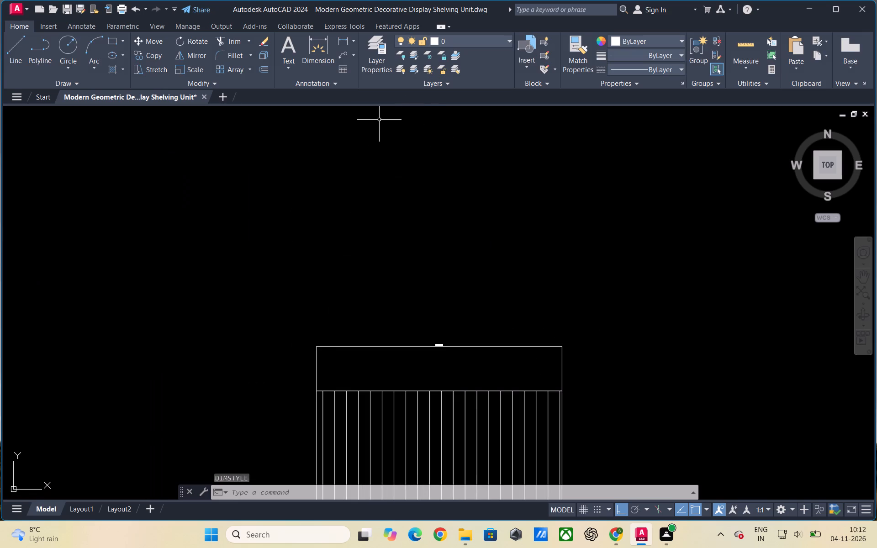
pyautogui.scroll(3, 433, 338)
pyautogui.scroll(-2, 397, 220)
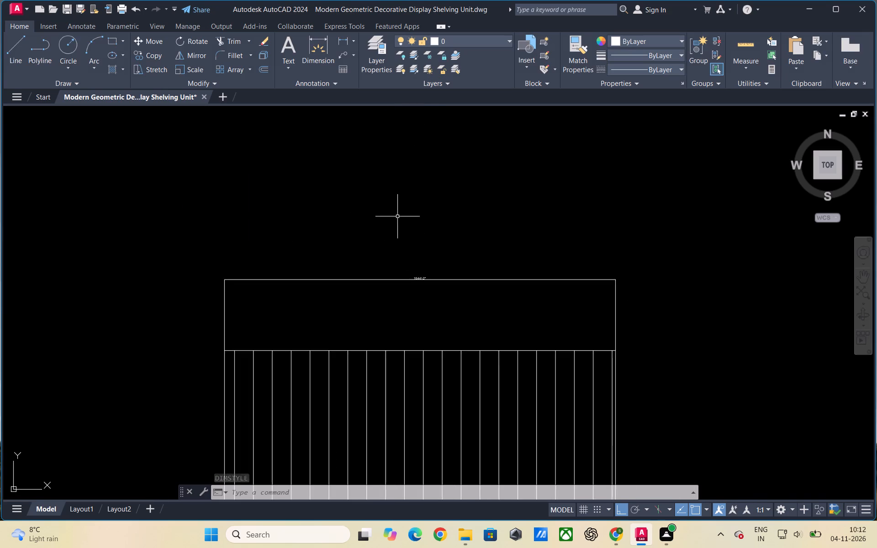
pyautogui.scroll(-4, 380, 147)
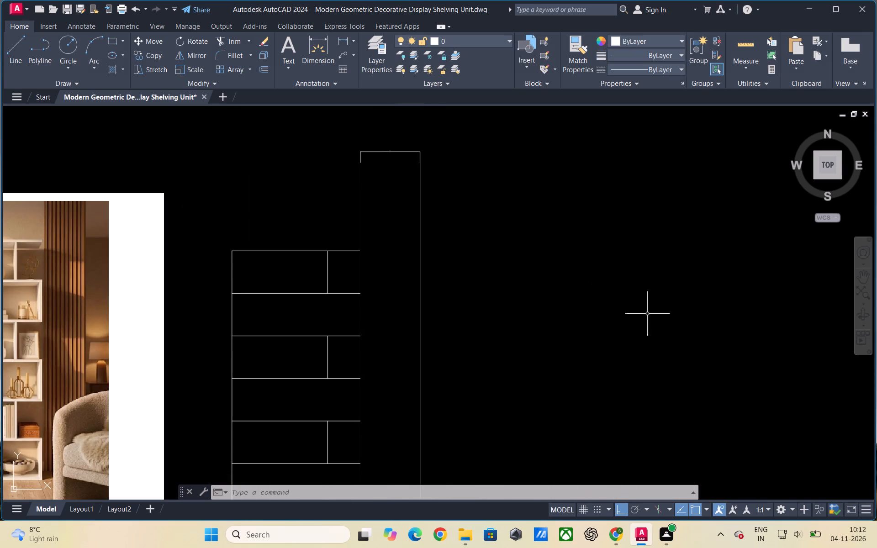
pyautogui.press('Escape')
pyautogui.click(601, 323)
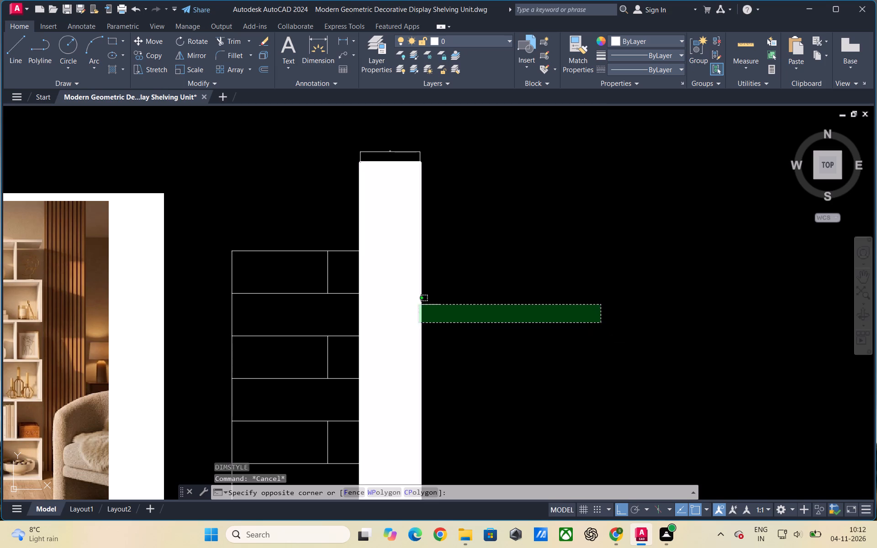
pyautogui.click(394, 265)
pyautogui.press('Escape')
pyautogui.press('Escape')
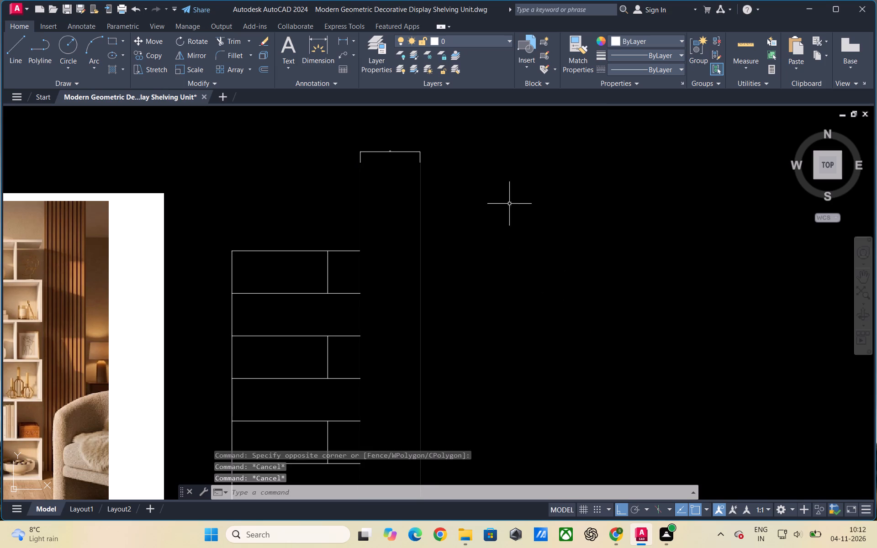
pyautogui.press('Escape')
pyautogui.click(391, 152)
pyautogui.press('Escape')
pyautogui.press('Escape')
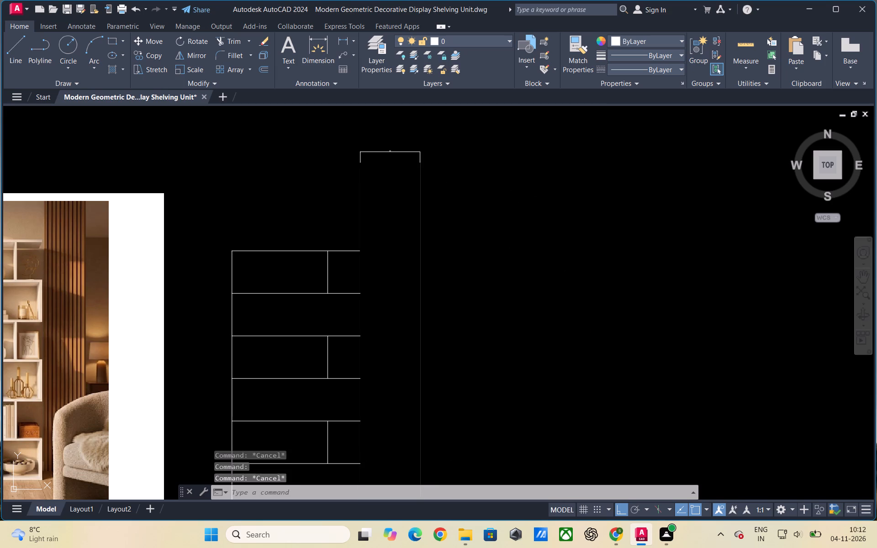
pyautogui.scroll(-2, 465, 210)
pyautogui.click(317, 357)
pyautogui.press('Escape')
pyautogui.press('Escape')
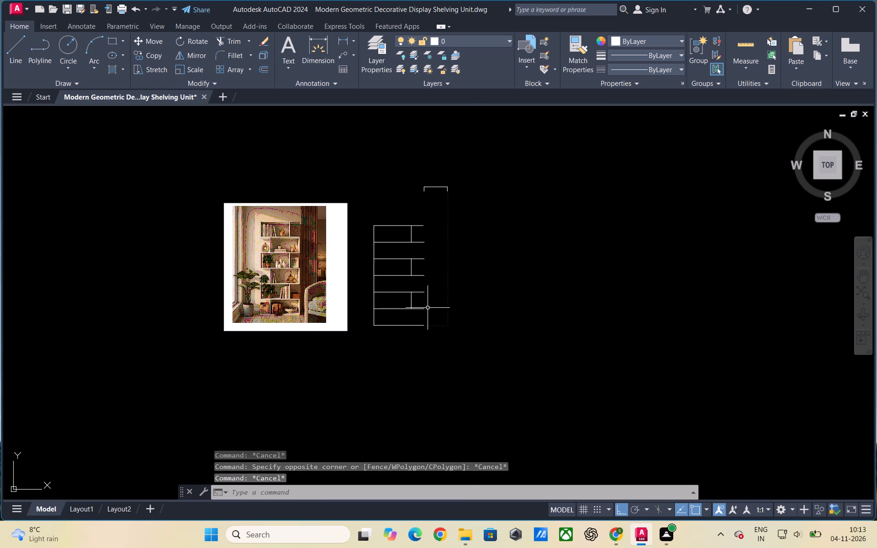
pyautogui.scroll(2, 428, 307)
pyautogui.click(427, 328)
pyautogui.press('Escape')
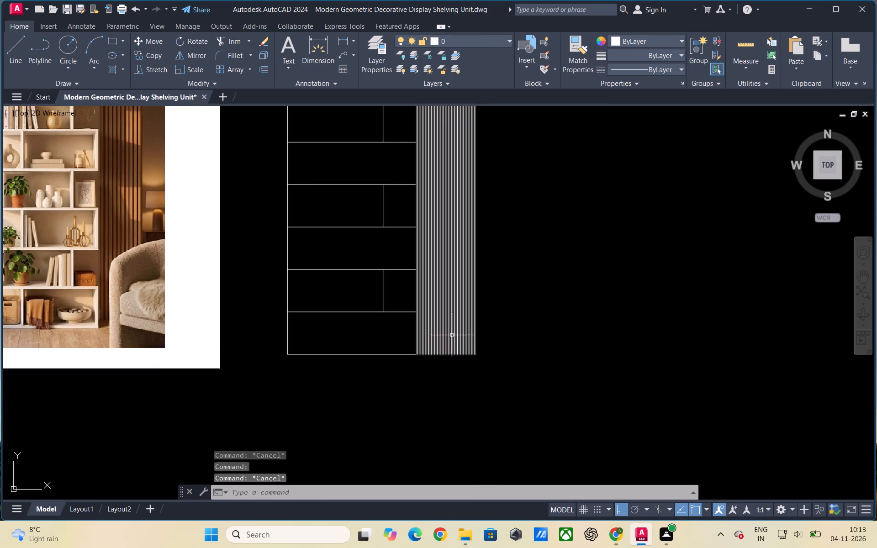
# Group the vertical-slat hatch of the panel beside the shelving unit.
pyautogui.click(444, 335)
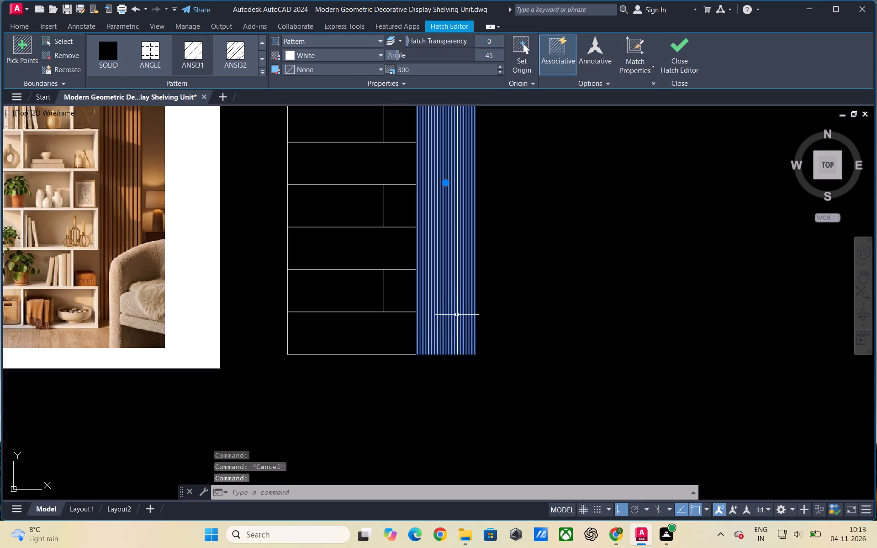
pyautogui.rightClick(457, 314)
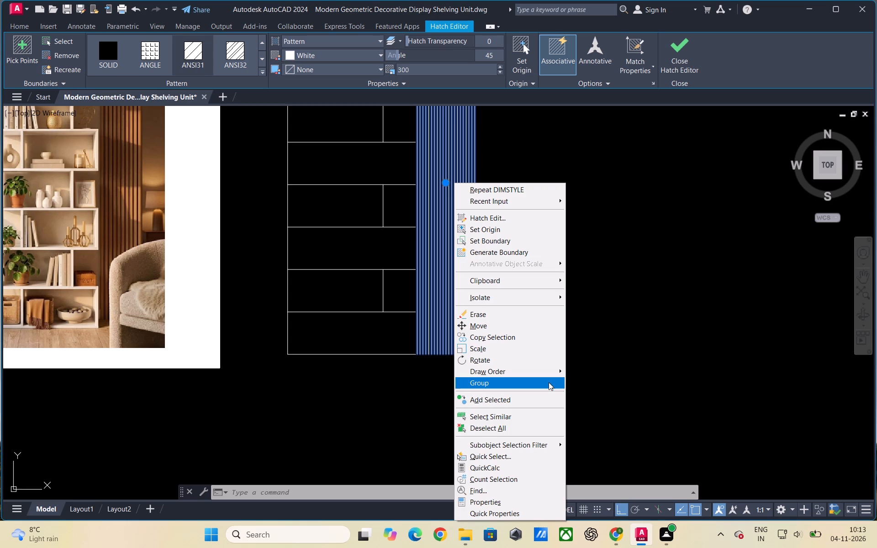
pyautogui.click(578, 382)
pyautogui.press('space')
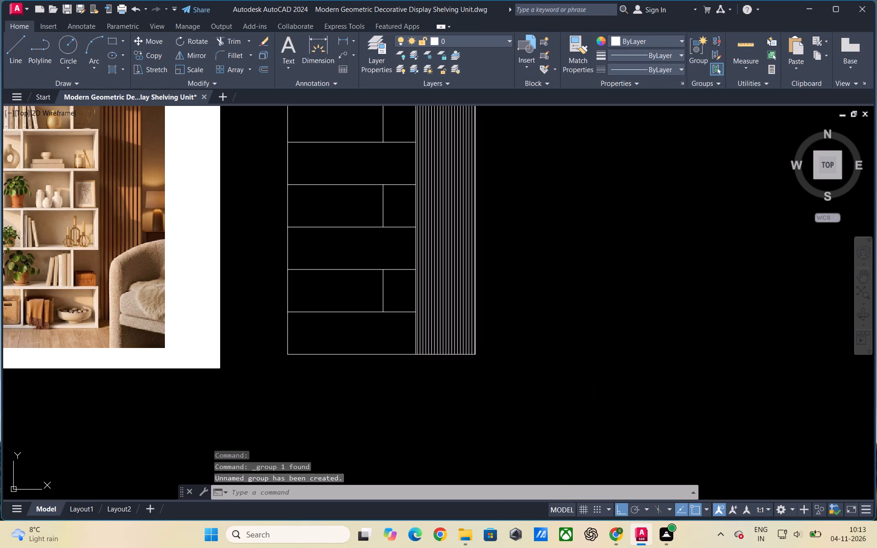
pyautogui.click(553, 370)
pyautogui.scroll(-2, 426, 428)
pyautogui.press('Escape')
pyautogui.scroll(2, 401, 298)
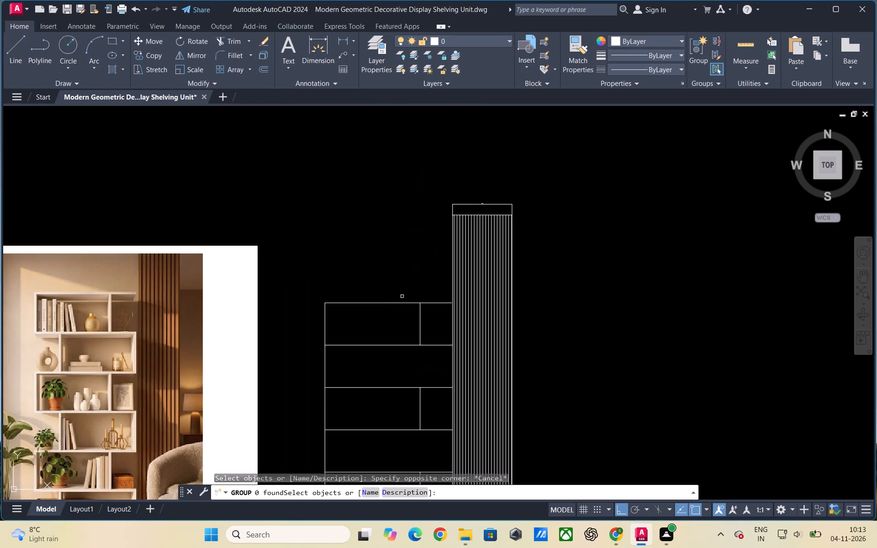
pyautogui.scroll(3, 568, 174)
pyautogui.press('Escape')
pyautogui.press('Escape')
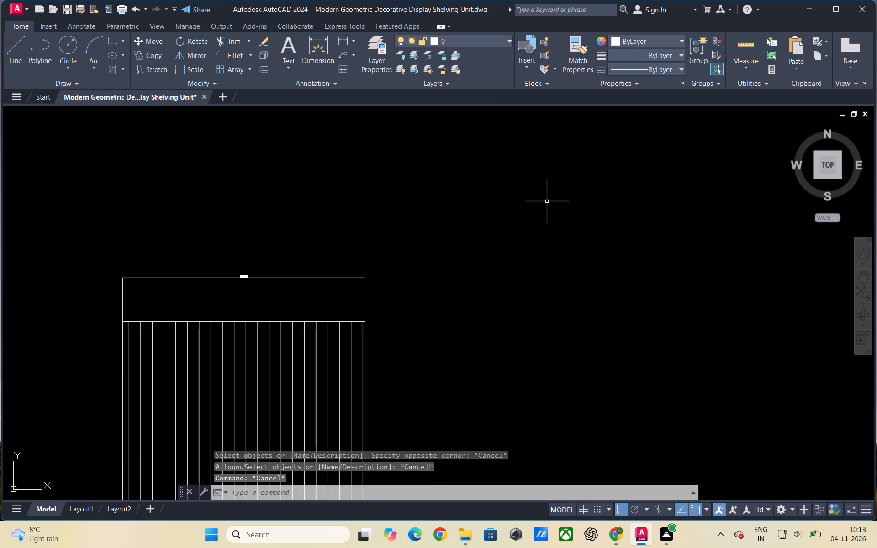
# Set the ISO-25 dimension style's text height to 20' and make that style current.
pyautogui.scroll(-1, 549, 213)
pyautogui.scroll(-1, 594, 214)
pyautogui.press('d')
pyautogui.press('Return')
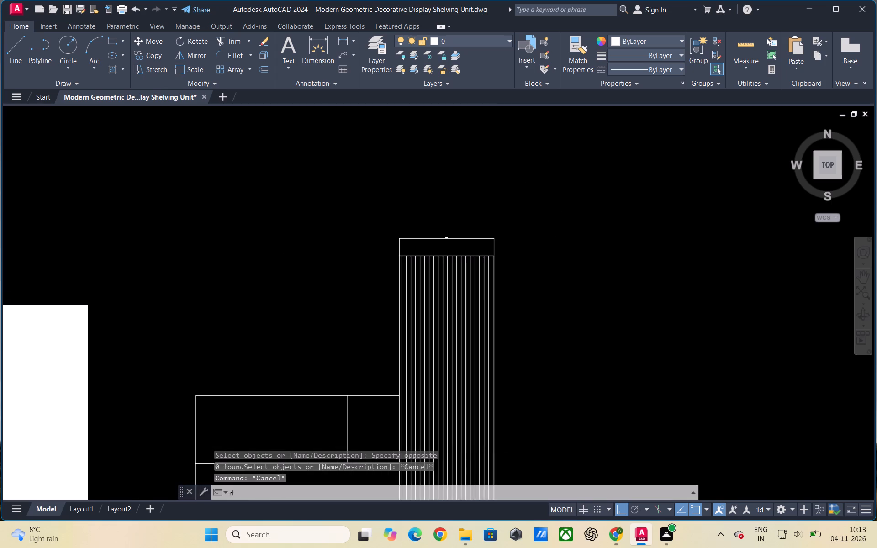
pyautogui.click(576, 239)
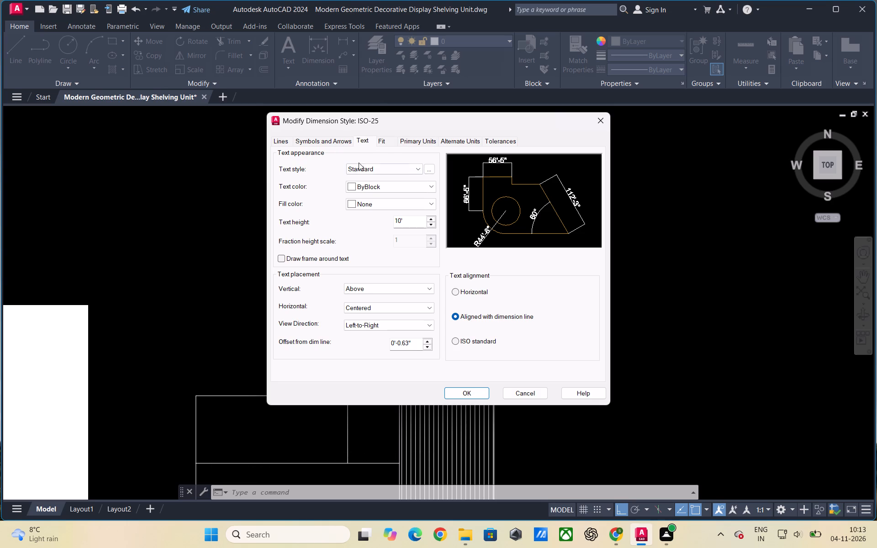
pyautogui.moveTo(409, 222); pyautogui.dragTo(390, 220)
pyautogui.press('2')
pyautogui.press('0')
pyautogui.press("'")
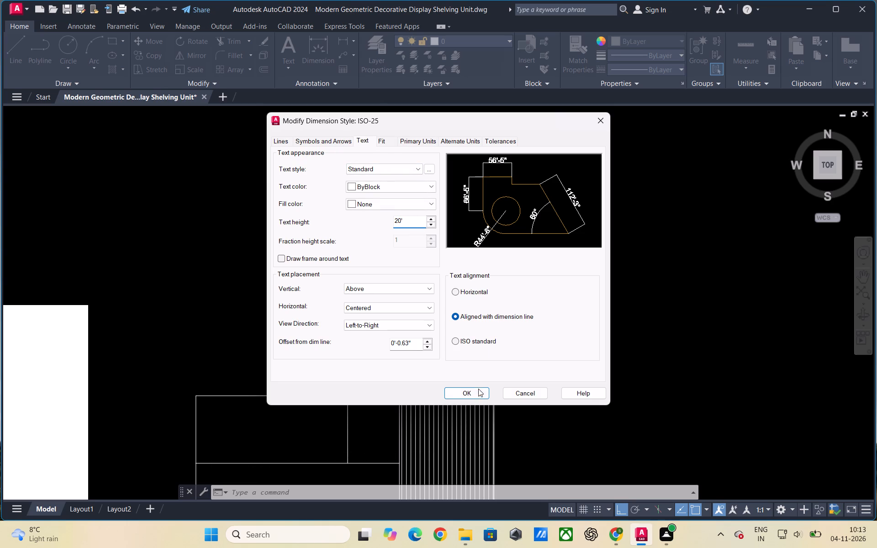
pyautogui.click(475, 394)
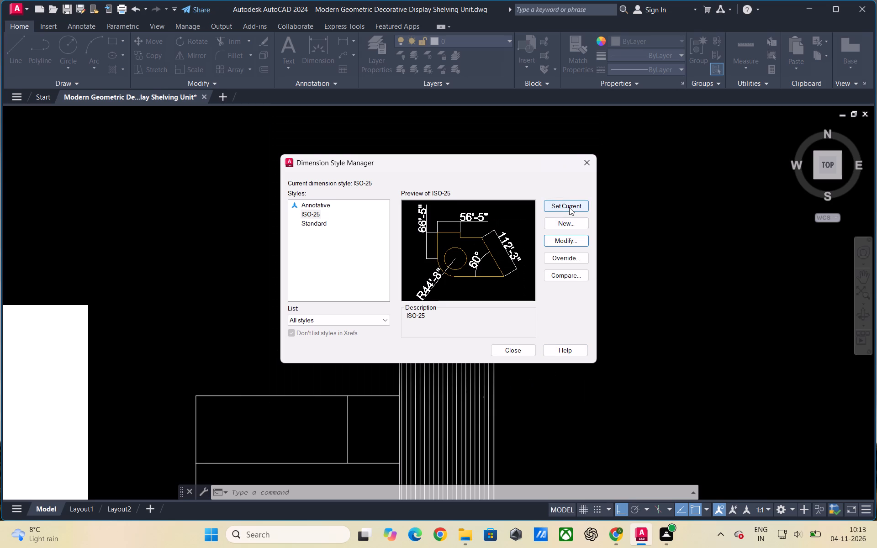
pyautogui.click(569, 207)
pyautogui.click(517, 348)
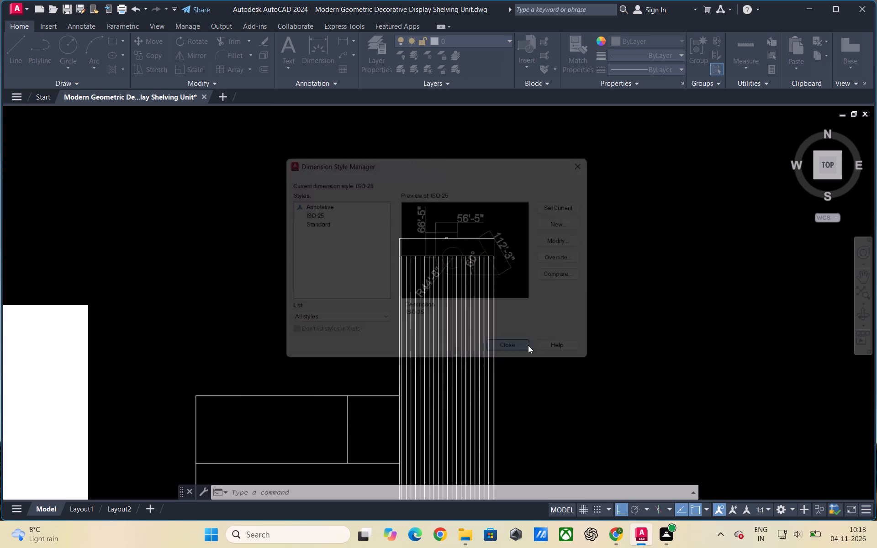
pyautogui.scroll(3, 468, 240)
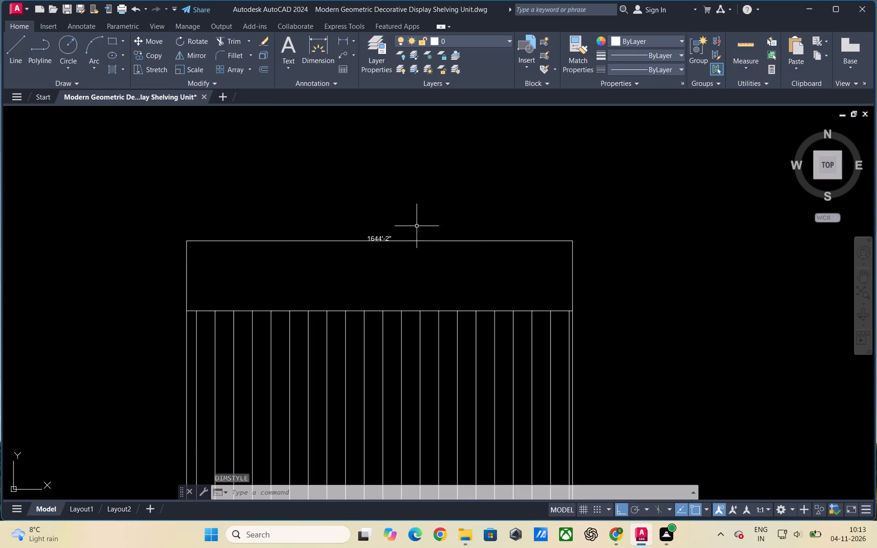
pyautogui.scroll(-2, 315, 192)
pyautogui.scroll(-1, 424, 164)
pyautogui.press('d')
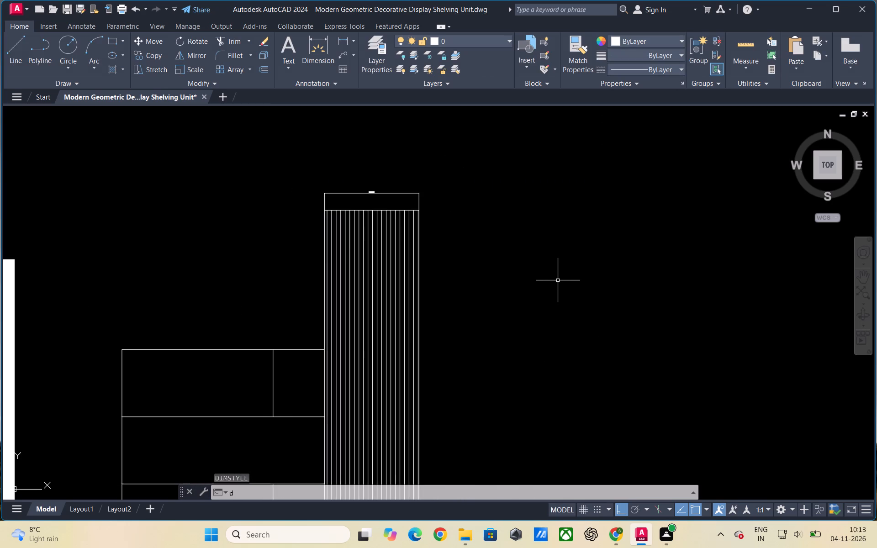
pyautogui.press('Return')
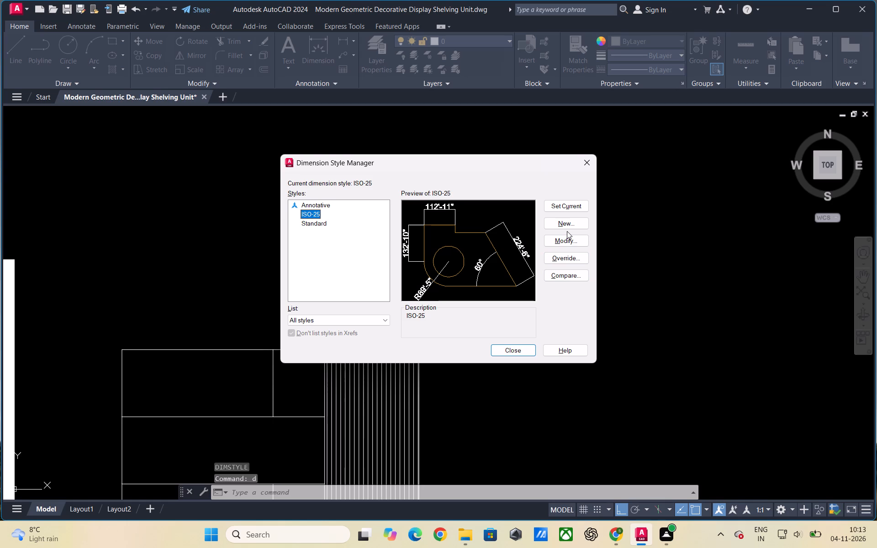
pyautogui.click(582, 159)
# Erase the horizontal width dimension above the slat panel.
pyautogui.scroll(-1, 643, 179)
pyautogui.scroll(4, 469, 195)
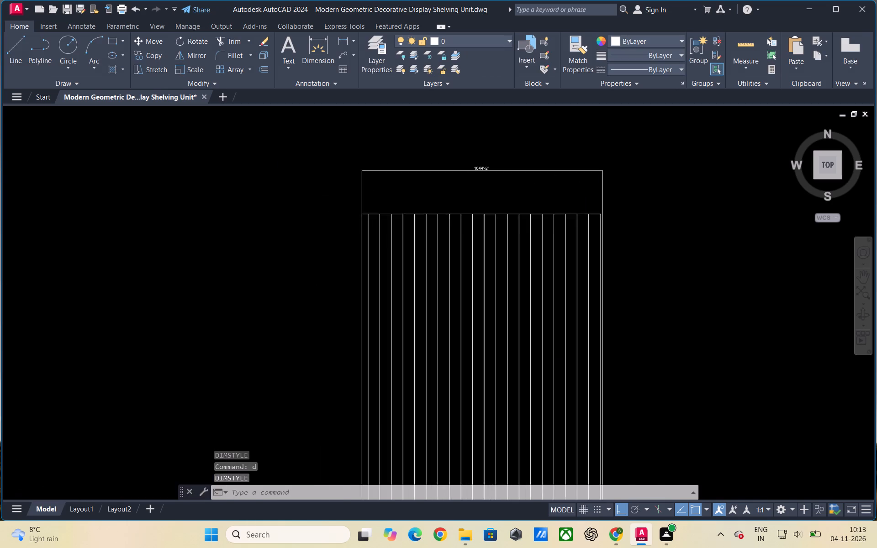
pyautogui.scroll(1, 485, 184)
pyautogui.scroll(-1, 531, 153)
pyautogui.click(531, 148)
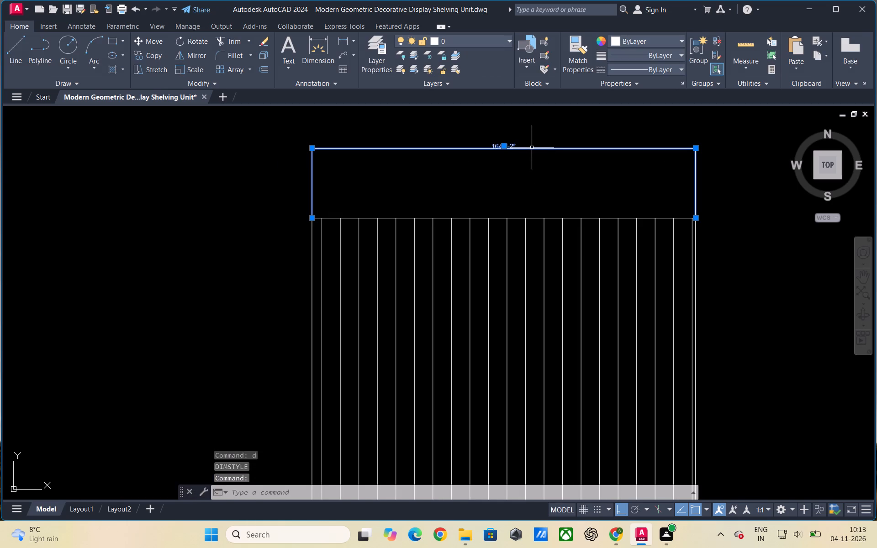
pyautogui.press('Delete')
pyautogui.scroll(-3, 532, 151)
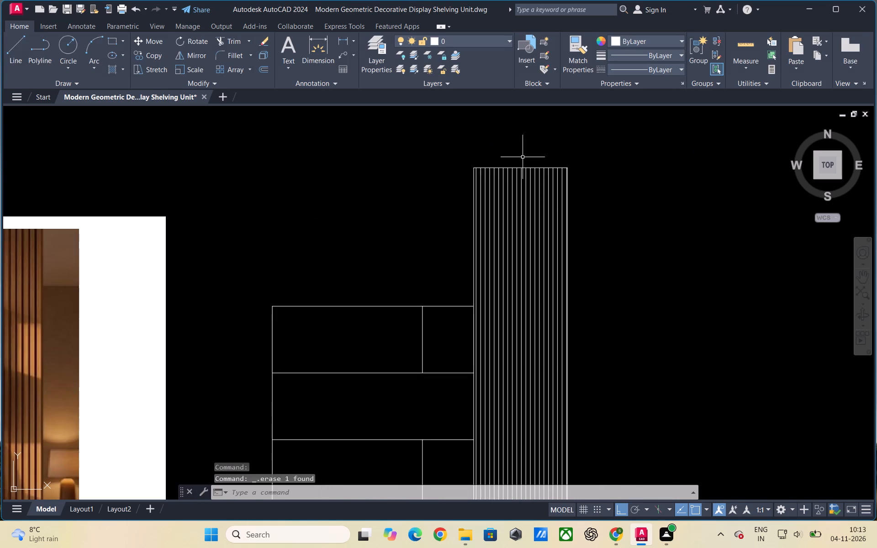
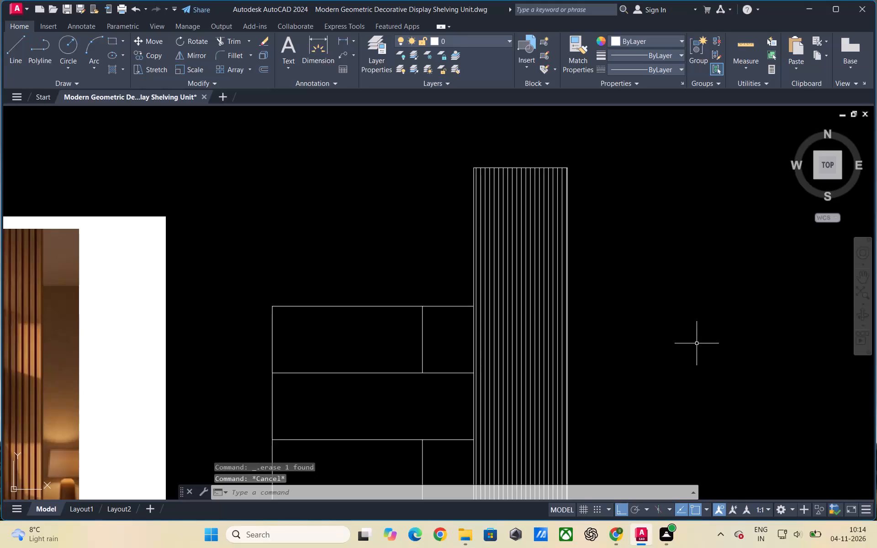
# Save the drawing.
pyautogui.hotkey('ctrl', 's')
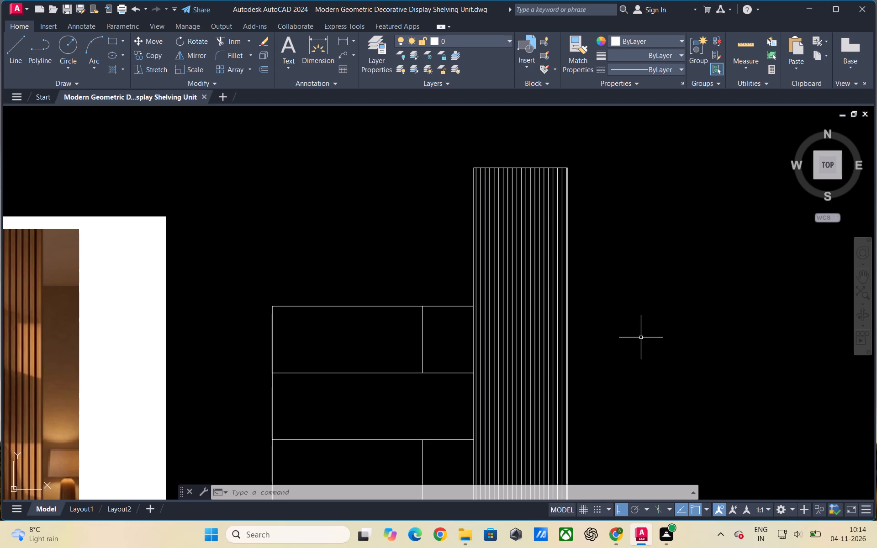
# Examine the shelving unit's tiers and dividers against the reference photo, up close and from farther out.
pyautogui.scroll(-1, 641, 337)
pyautogui.scroll(-1, 446, 251)
pyautogui.scroll(1, 522, 397)
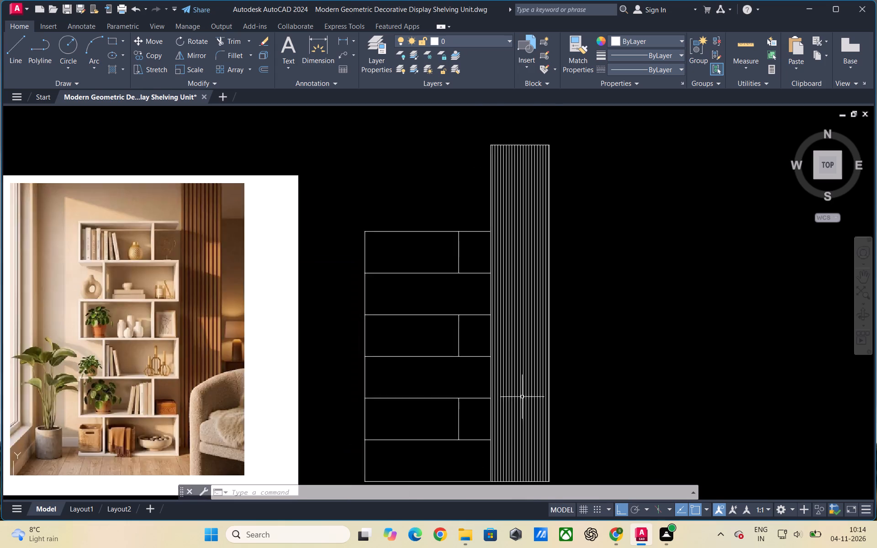
pyautogui.scroll(1, 522, 397)
pyautogui.scroll(-1, 387, 348)
pyautogui.scroll(-1, 581, 349)
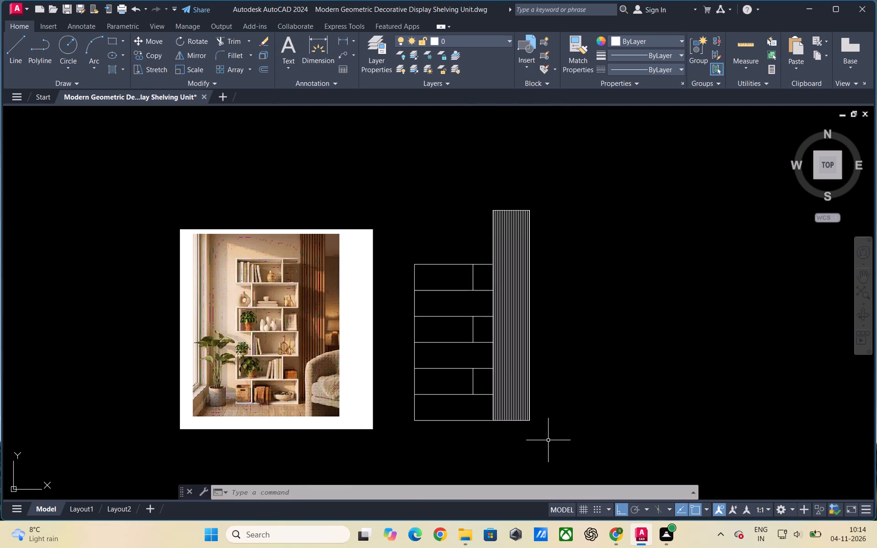
pyautogui.scroll(2, 548, 440)
pyautogui.scroll(-2, 533, 436)
pyautogui.scroll(2, 566, 379)
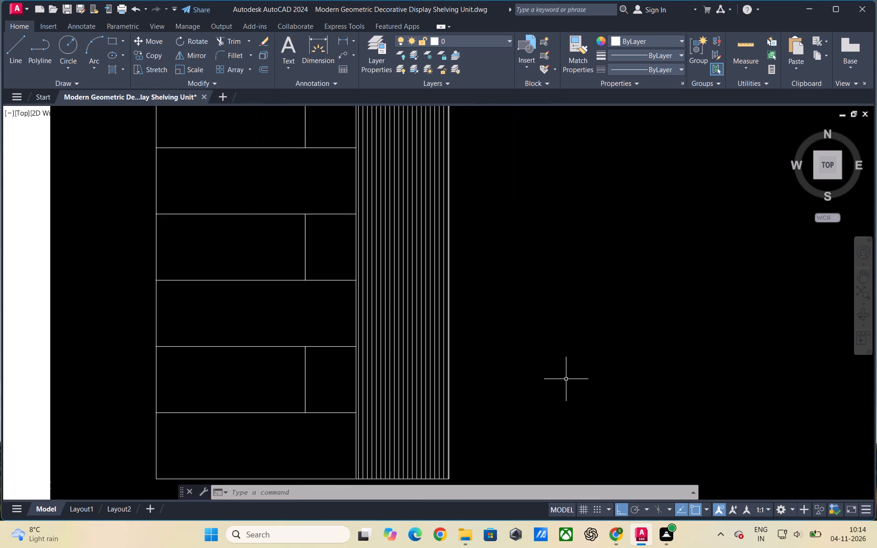
pyautogui.scroll(-1, 566, 379)
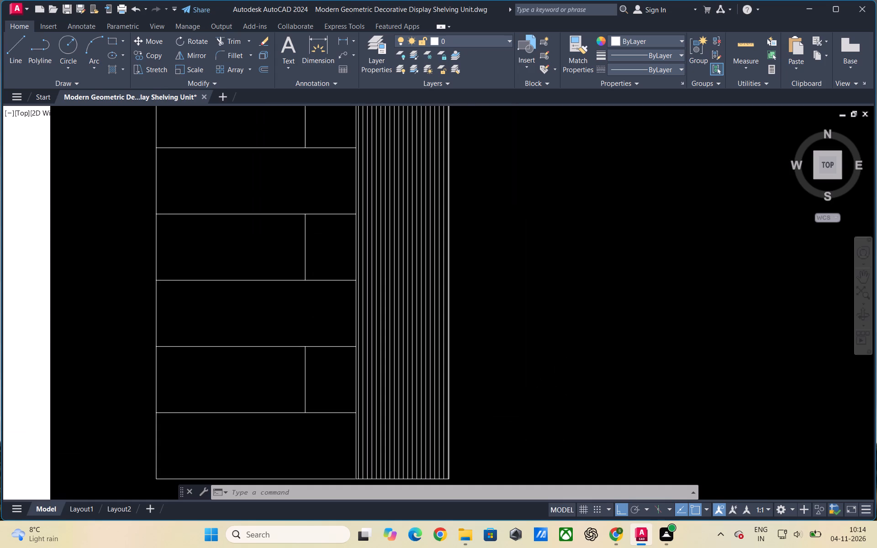
pyautogui.scroll(1, 565, 385)
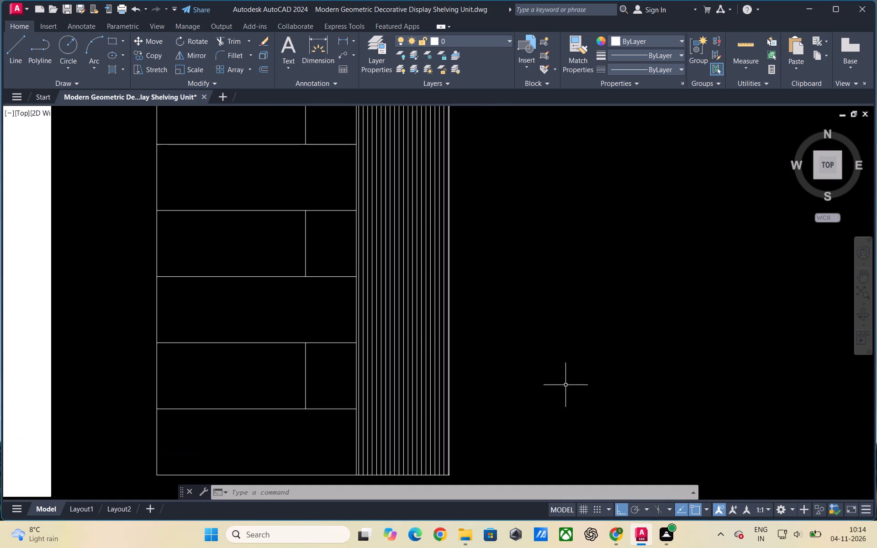
pyautogui.scroll(2, 565, 385)
pyautogui.scroll(-2, 565, 385)
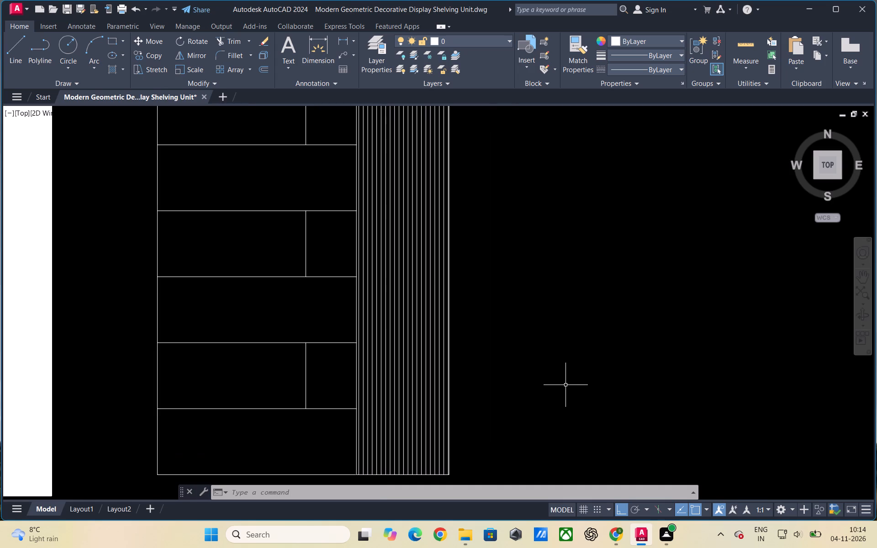
pyautogui.scroll(-1, 565, 385)
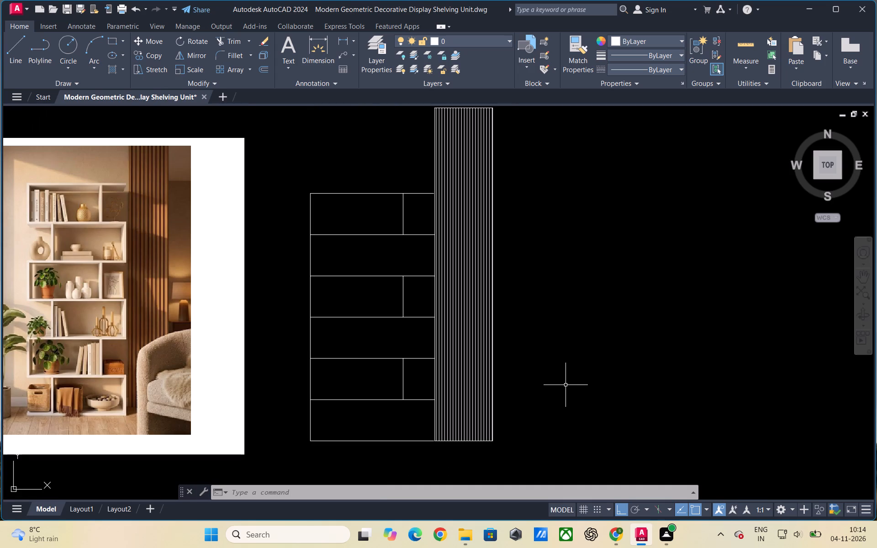
pyautogui.scroll(1, 565, 385)
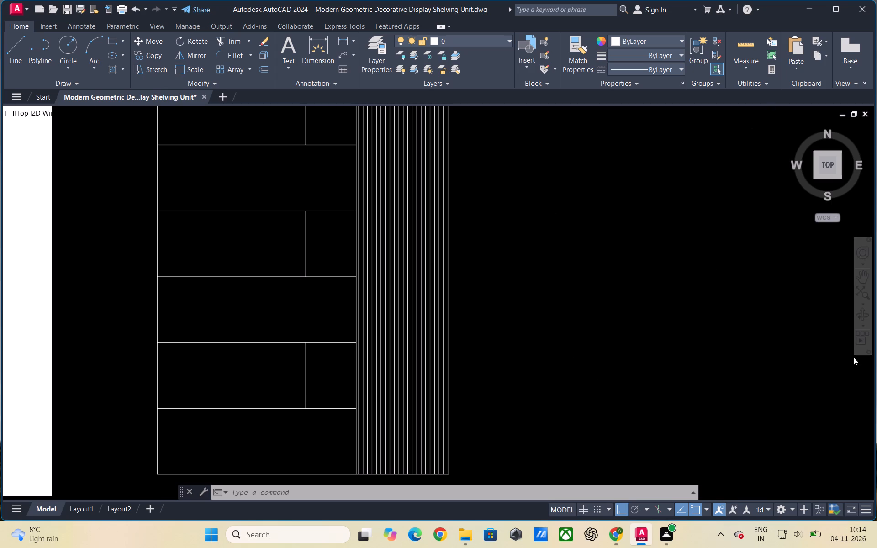
pyautogui.scroll(-1, 469, 384)
pyautogui.scroll(1, 509, 404)
pyautogui.scroll(-1, 525, 398)
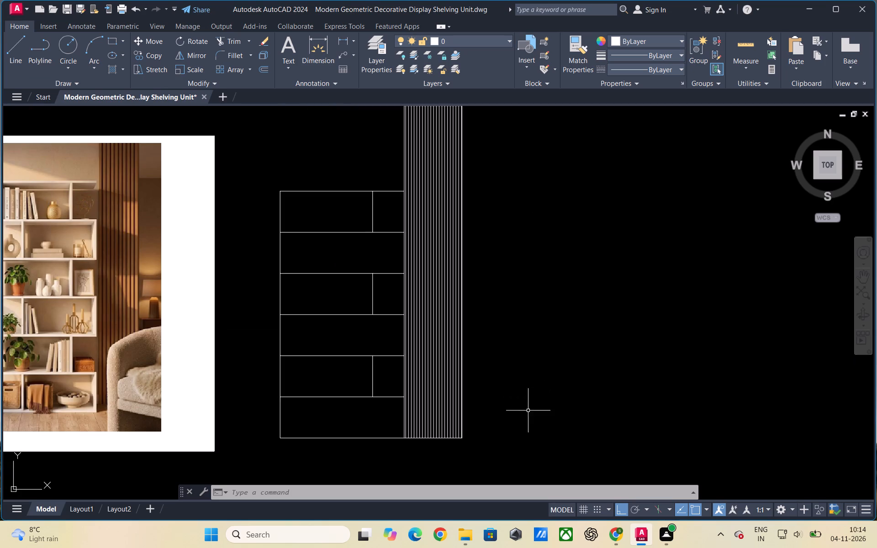
pyautogui.scroll(-1, 525, 411)
pyautogui.scroll(2, 349, 390)
pyautogui.scroll(-1, 235, 332)
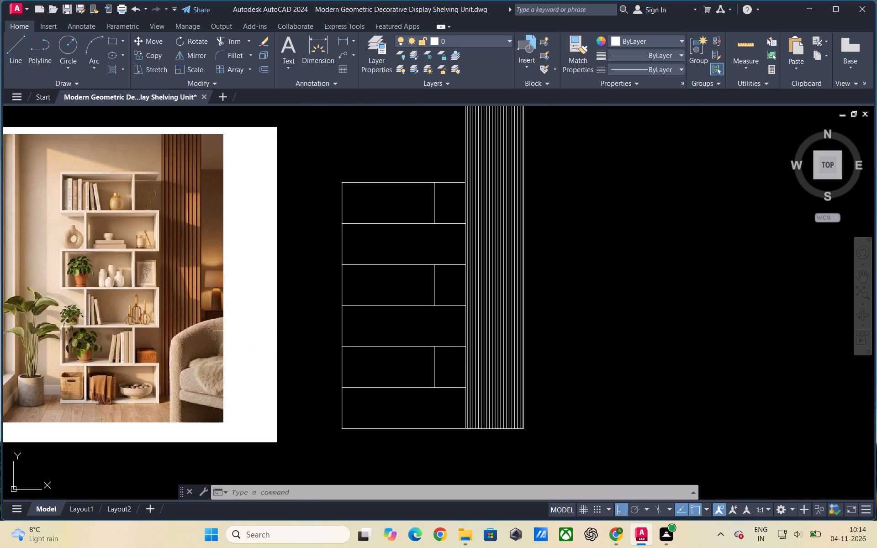
pyautogui.scroll(1, 381, 361)
pyautogui.scroll(-1, 364, 318)
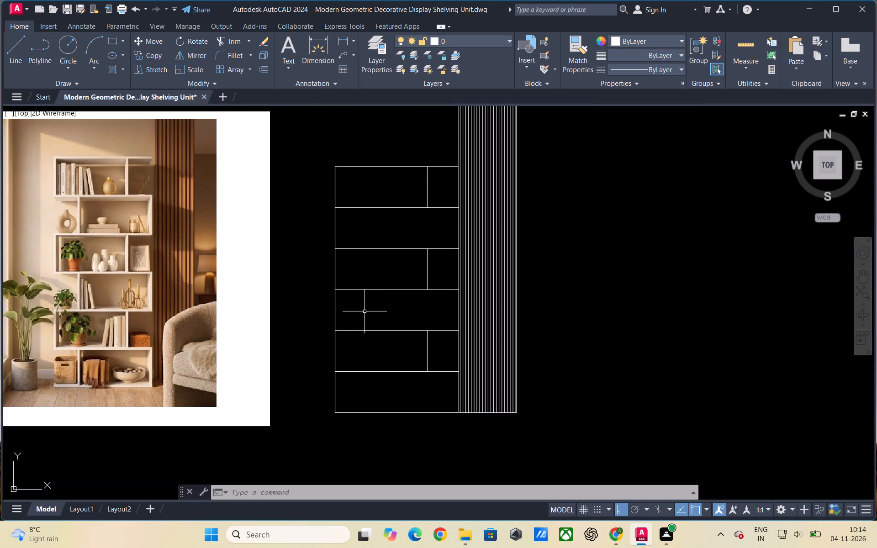
# Copy the top tier's vertical divider horizontally about 4747' to the empty area beyond the slat panel.
pyautogui.scroll(1, 401, 198)
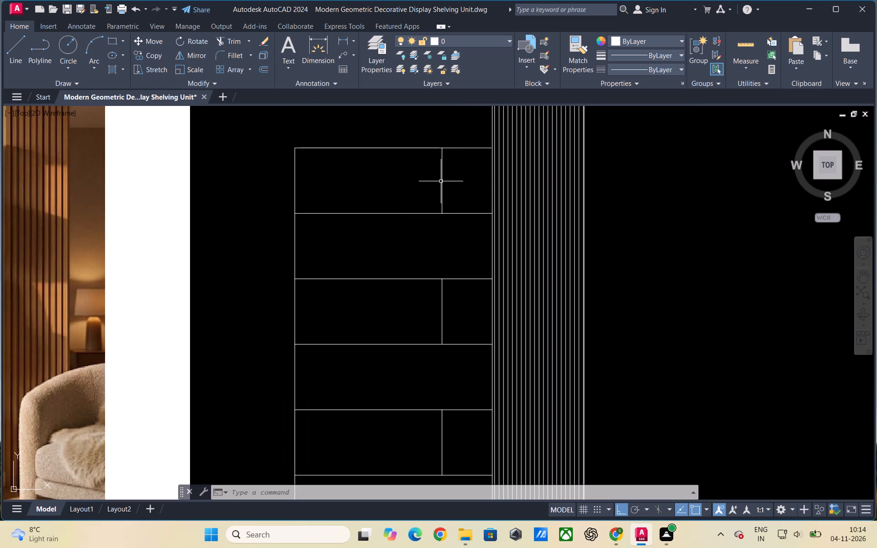
pyautogui.click(441, 181)
pyautogui.rightClick(441, 181)
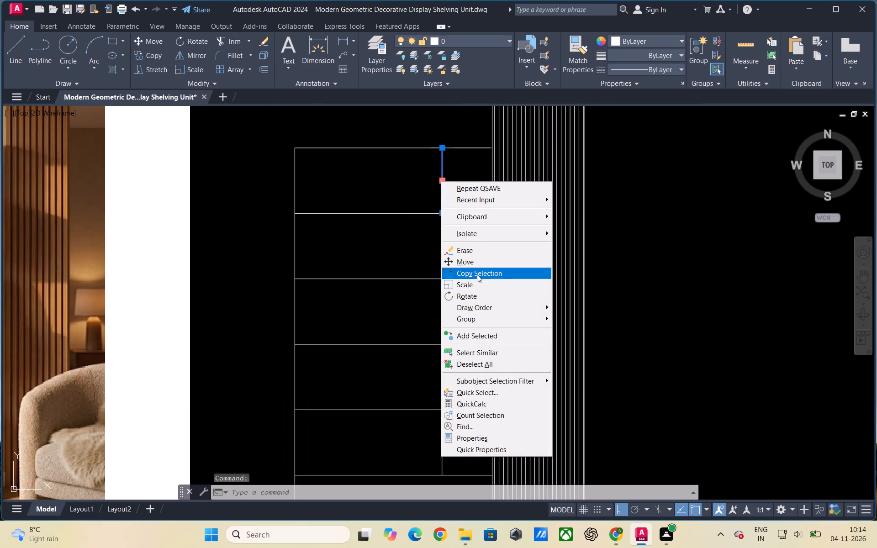
pyautogui.click(477, 274)
pyautogui.click(442, 147)
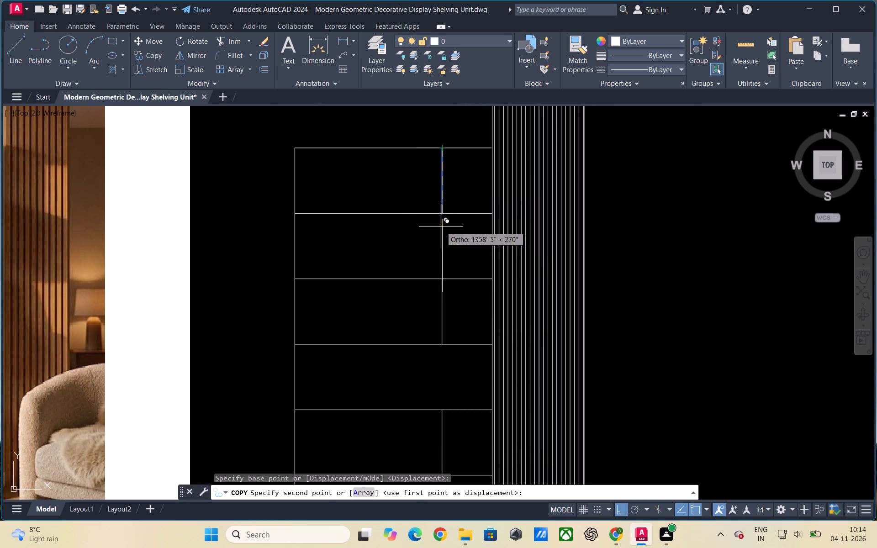
pyautogui.scroll(-1, 441, 223)
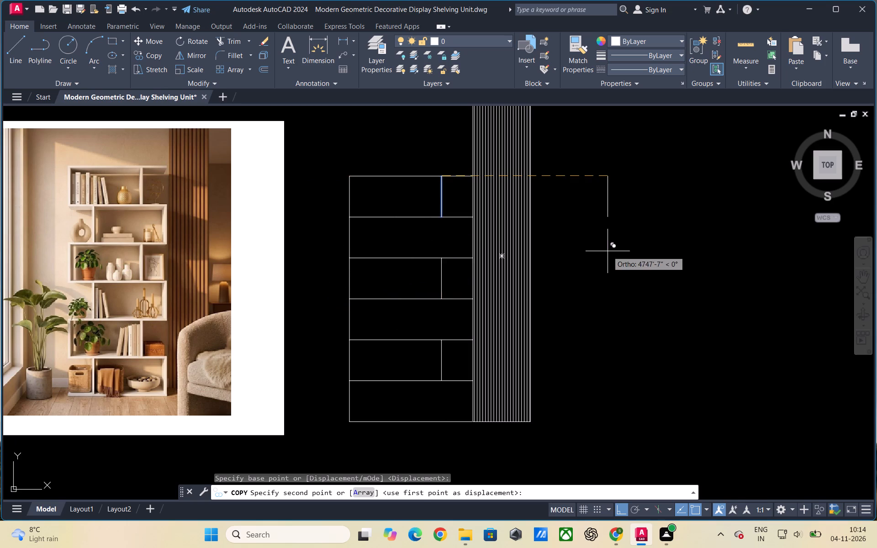
pyautogui.click(608, 251)
pyautogui.press('Escape')
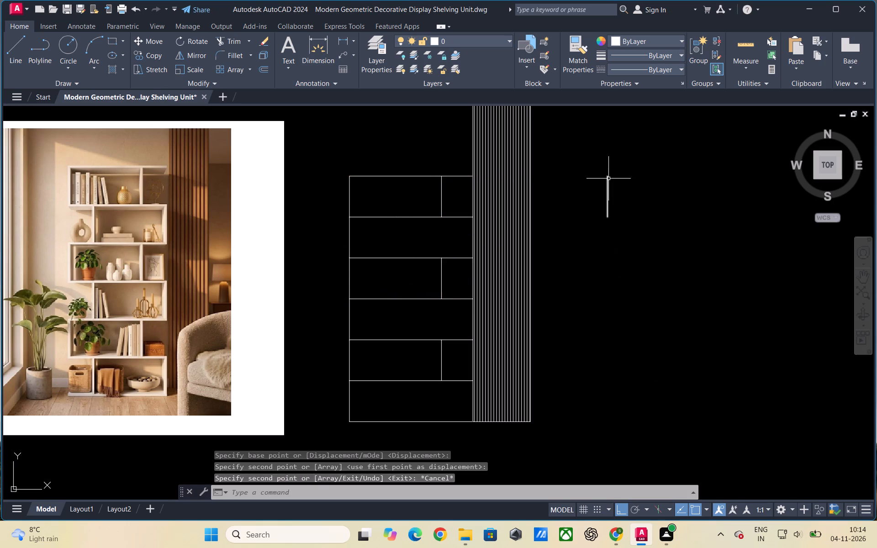
# With Ortho off, move the copied divider into the second tier from the top, near the unit's left side.
pyautogui.click(608, 175)
pyautogui.rightClick(669, 297)
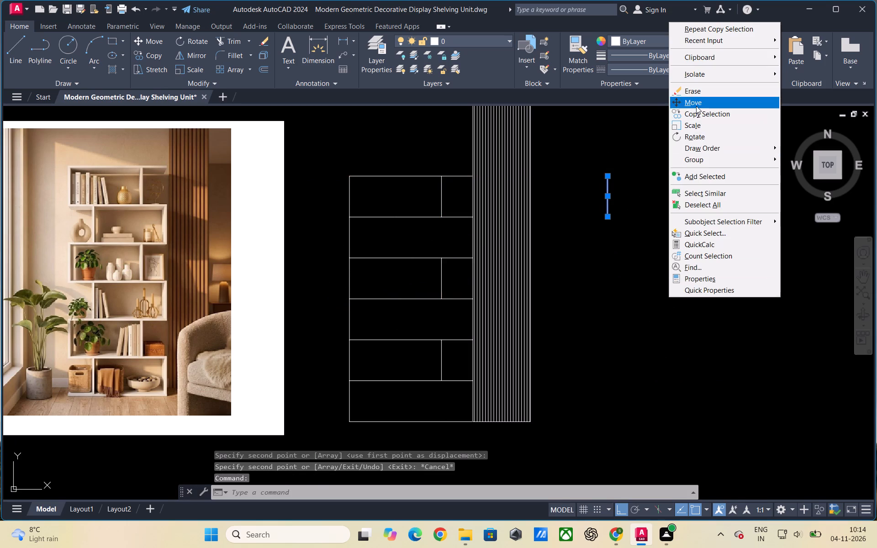
pyautogui.click(696, 106)
pyautogui.click(608, 174)
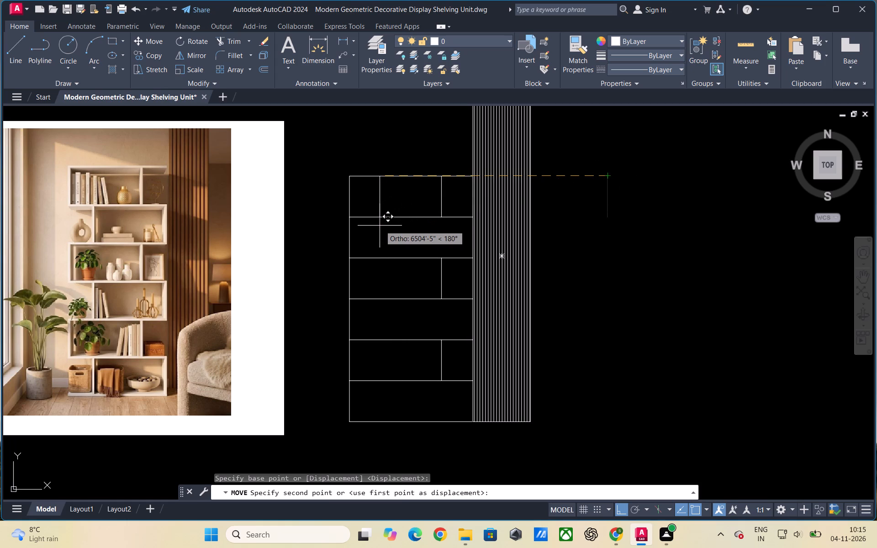
pyautogui.press('F8')
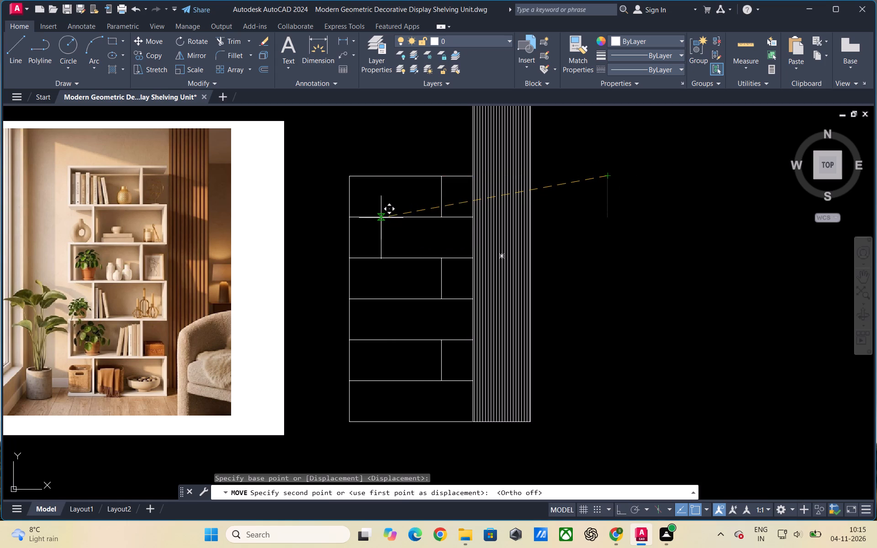
pyautogui.scroll(3, 380, 216)
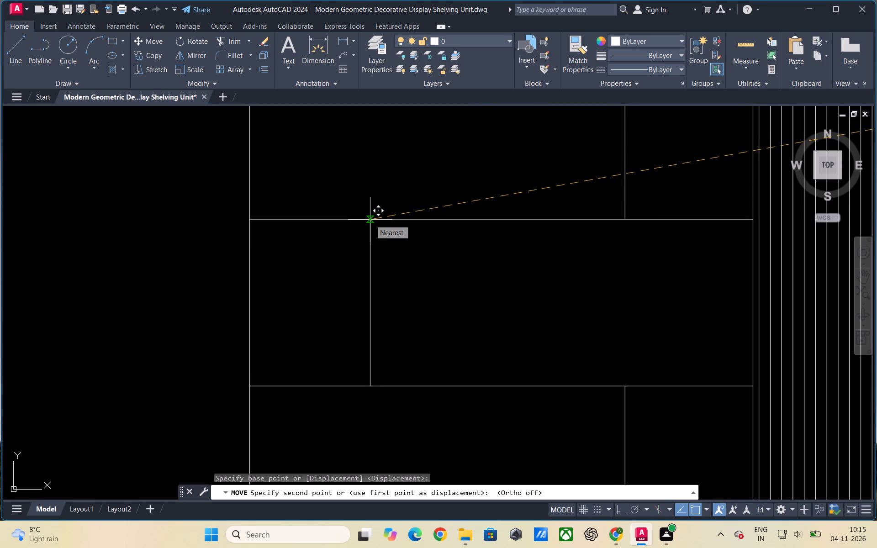
pyautogui.click(370, 219)
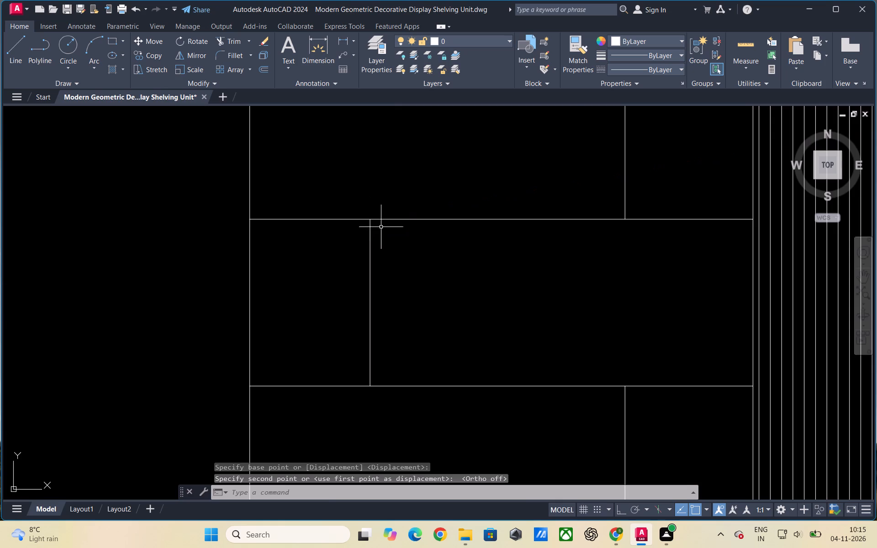
pyautogui.scroll(-2, 379, 195)
pyautogui.scroll(-1, 407, 274)
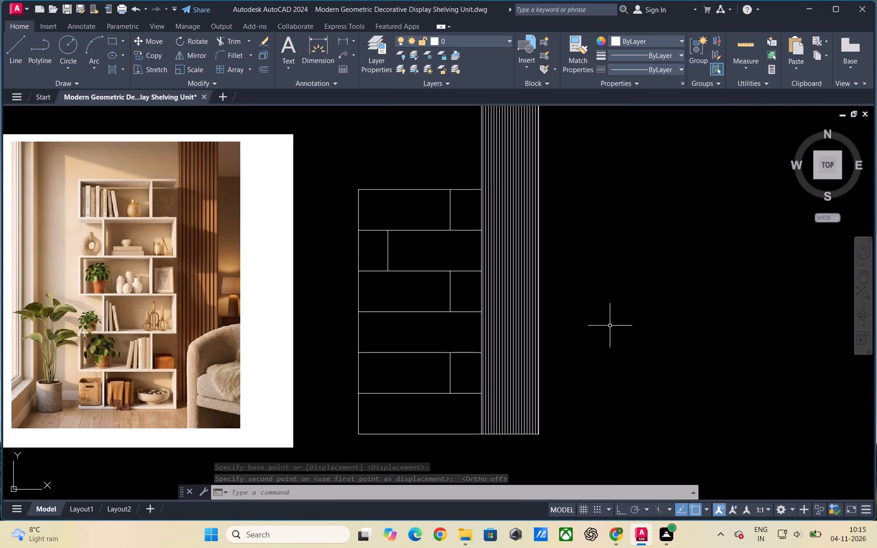
pyautogui.press('Escape')
pyautogui.press('Escape')
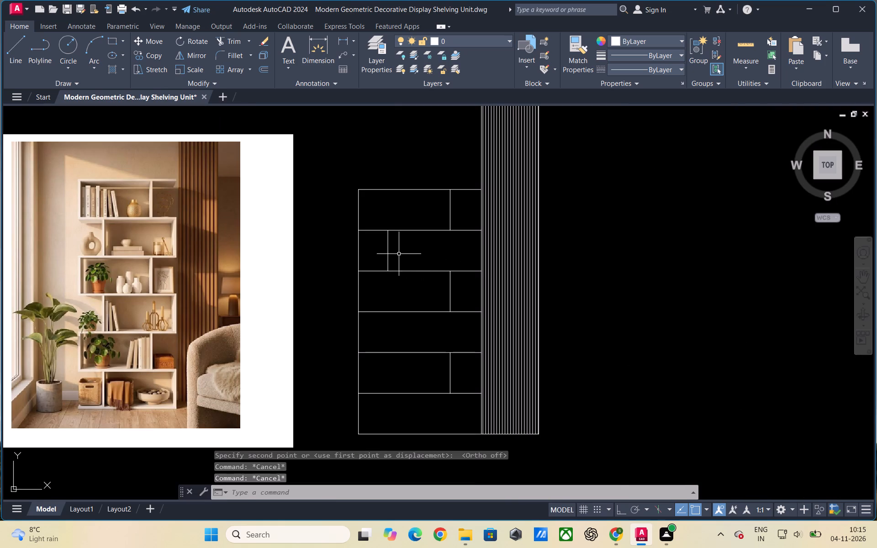
# Move the second tier's divider slightly farther right along the shelf line.
pyautogui.click(389, 251)
pyautogui.rightClick(389, 251)
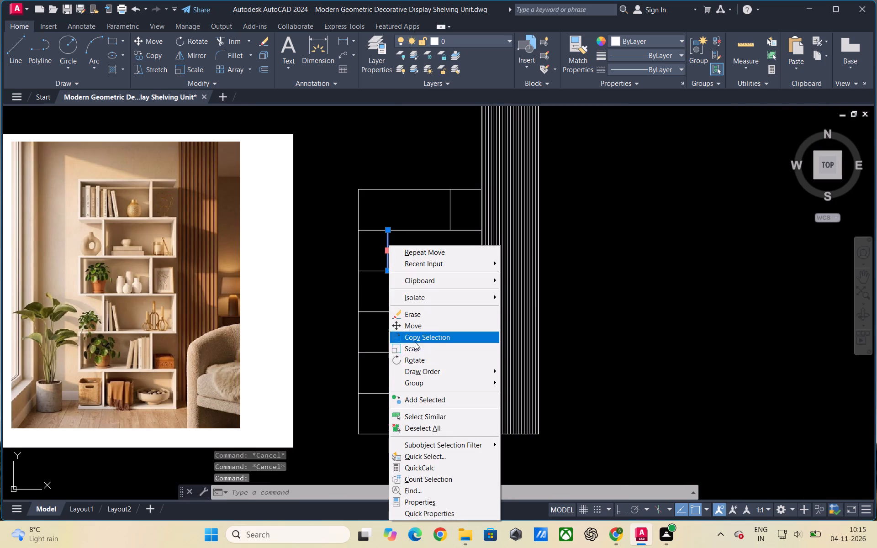
pyautogui.click(413, 328)
pyautogui.scroll(4, 404, 277)
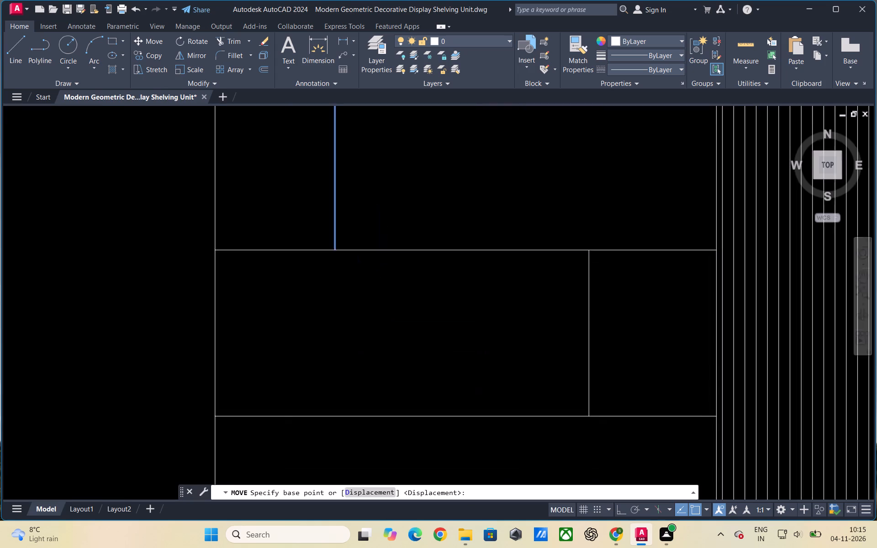
pyautogui.scroll(-1, 387, 373)
pyautogui.scroll(-2, 352, 283)
pyautogui.scroll(2, 349, 209)
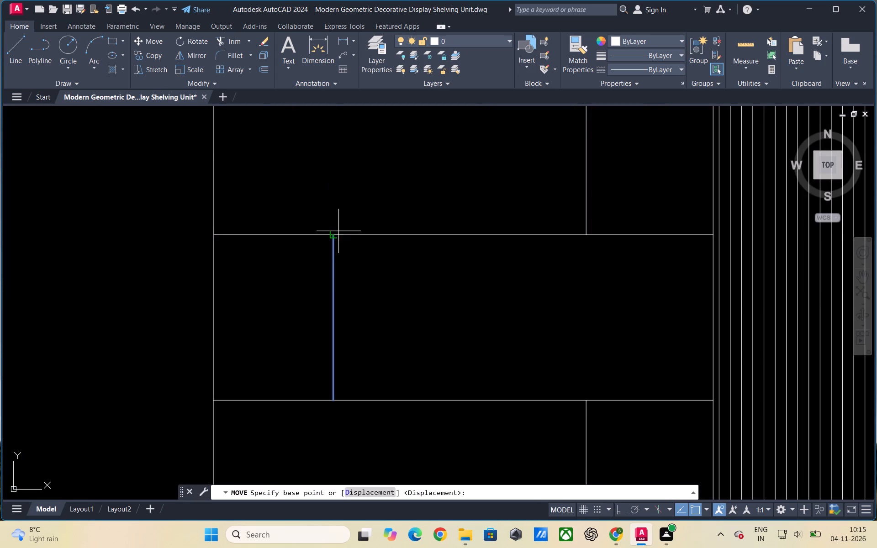
pyautogui.click(334, 235)
pyautogui.click(348, 236)
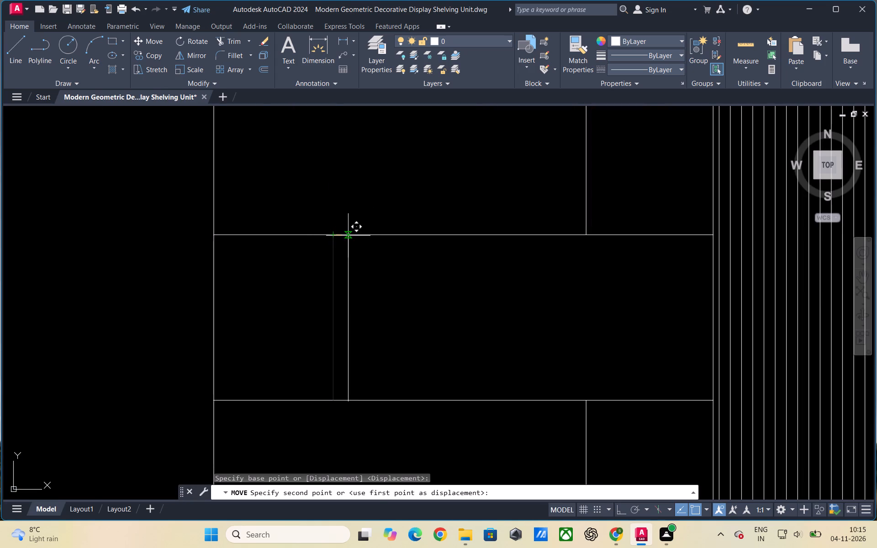
pyautogui.press('Escape')
pyautogui.scroll(-3, 378, 231)
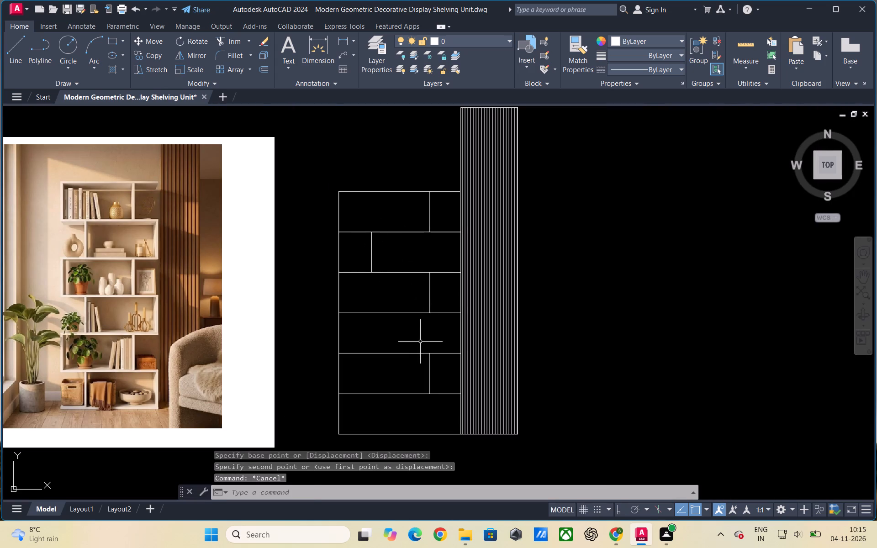
pyautogui.press('Escape')
# Extend the second tier's divider downward through the lower tiers to the base line of the shelving unit.
pyautogui.press('e')
pyautogui.write('x')
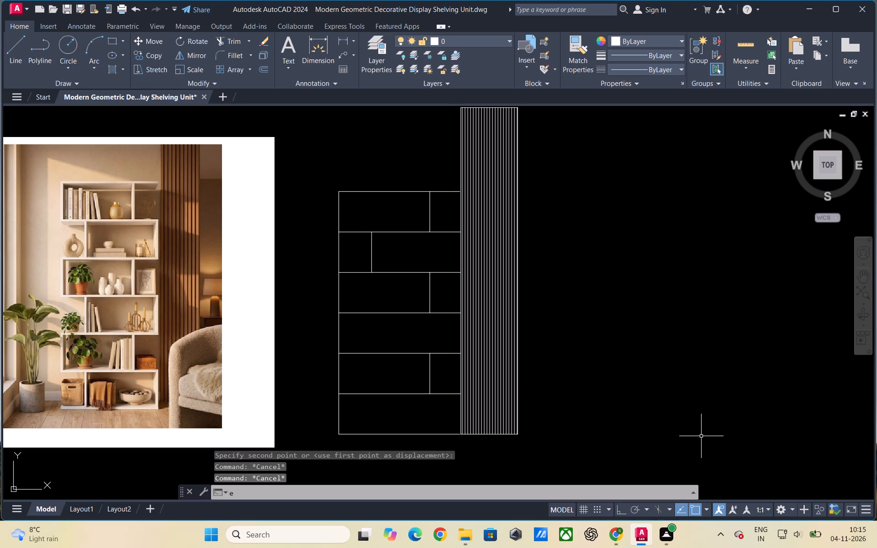
pyautogui.press('space')
pyautogui.press('space')
pyautogui.click(370, 258)
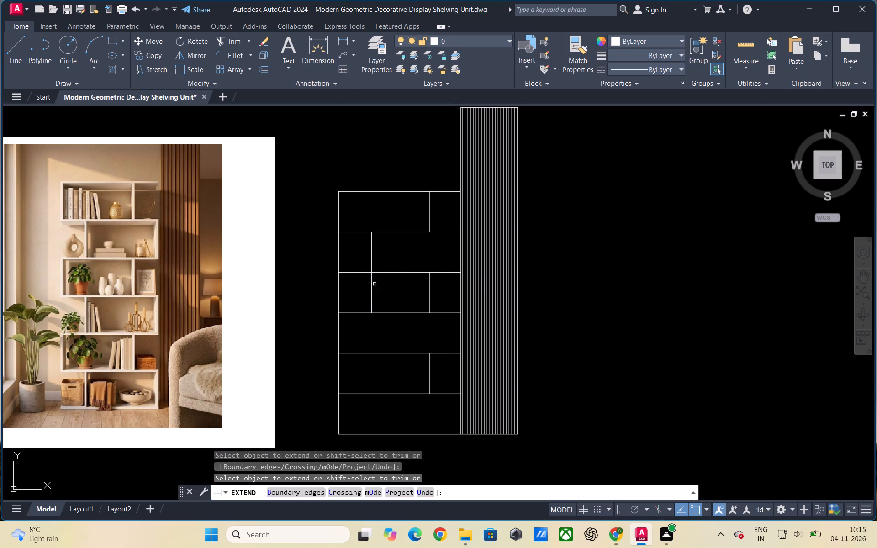
pyautogui.click(372, 300)
pyautogui.click(371, 329)
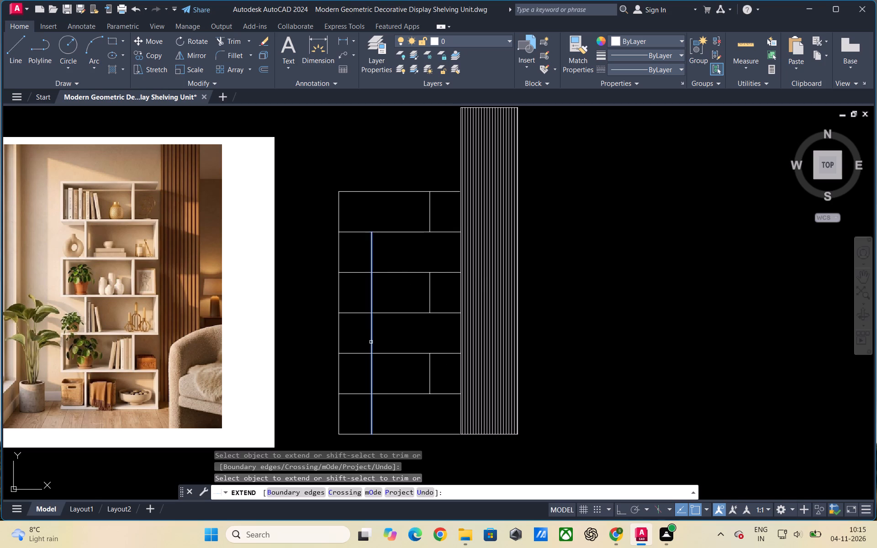
pyautogui.click(371, 343)
pyautogui.press('Escape')
pyautogui.press('Escape')
# Trim the extended divider out of the third and fifth tiers, leaving segments in the second, fourth and sixth.
pyautogui.press('t')
pyautogui.press('r')
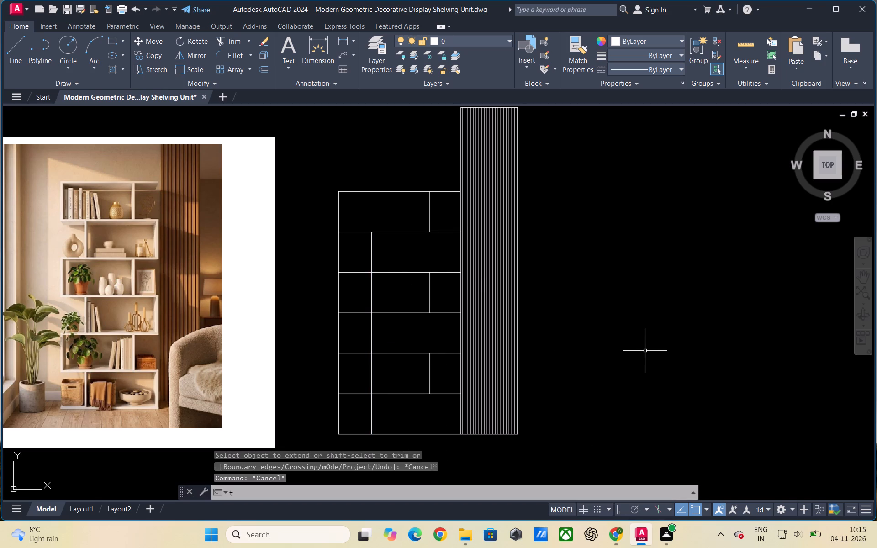
pyautogui.press('Return')
pyautogui.press('Return')
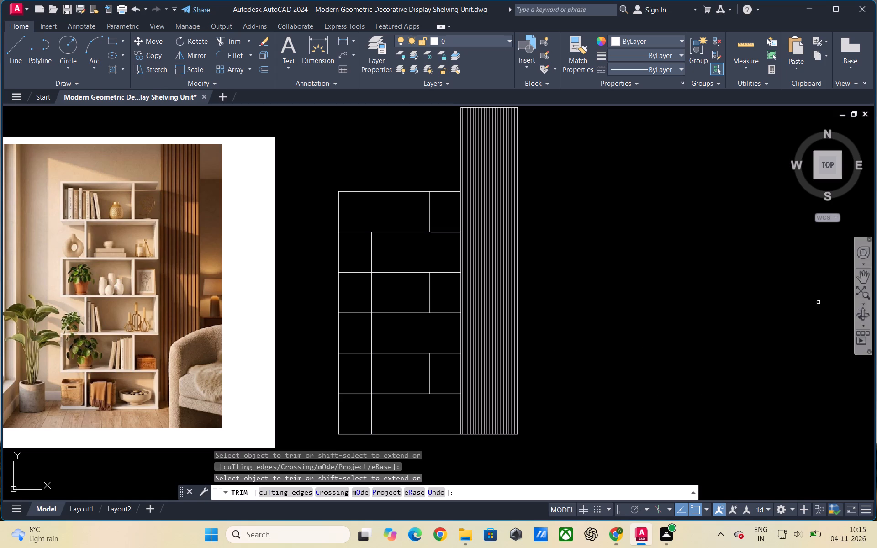
pyautogui.click(371, 295)
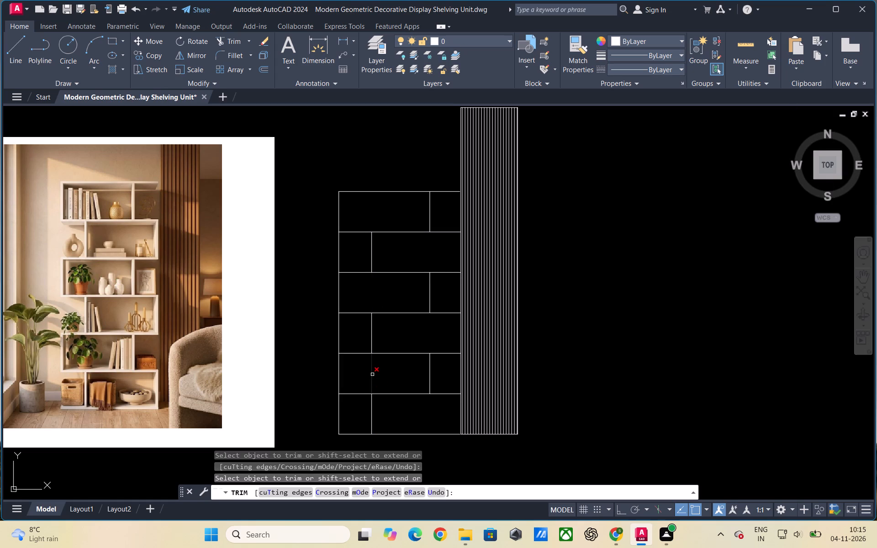
pyautogui.click(372, 374)
pyautogui.press('Escape')
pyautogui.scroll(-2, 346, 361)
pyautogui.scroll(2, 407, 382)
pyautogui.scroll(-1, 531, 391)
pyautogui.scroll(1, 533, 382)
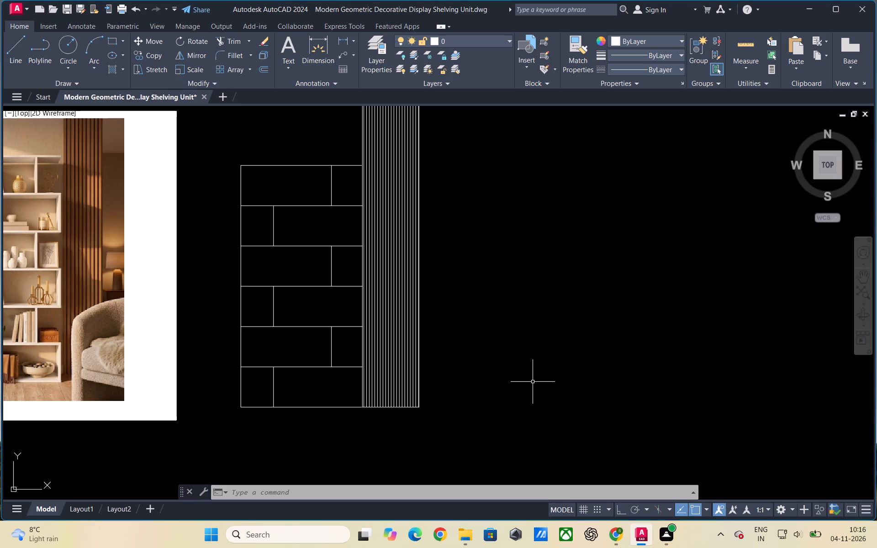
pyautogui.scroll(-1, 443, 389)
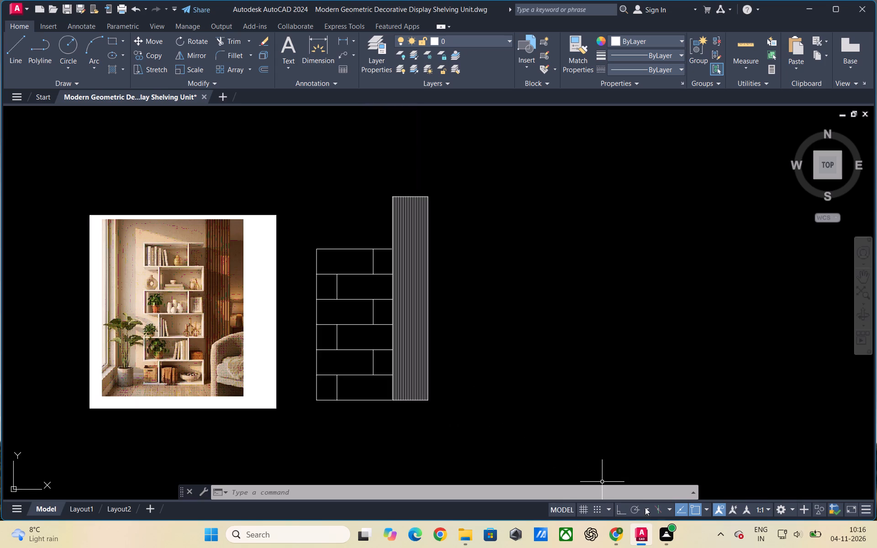
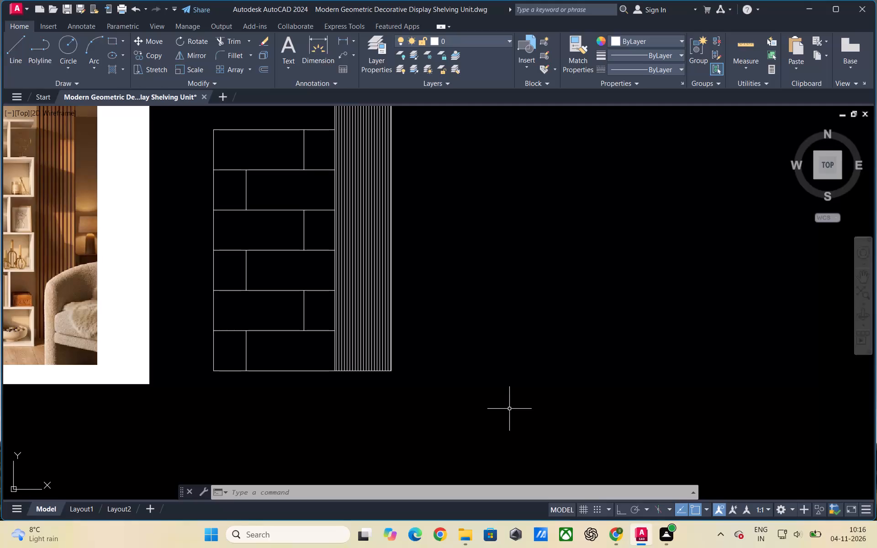
# Compare the drawn six-tier shelving unit, its alternating dividers and the slat panel with the reference photo.
pyautogui.scroll(-1, 507, 400)
pyautogui.scroll(1, 459, 411)
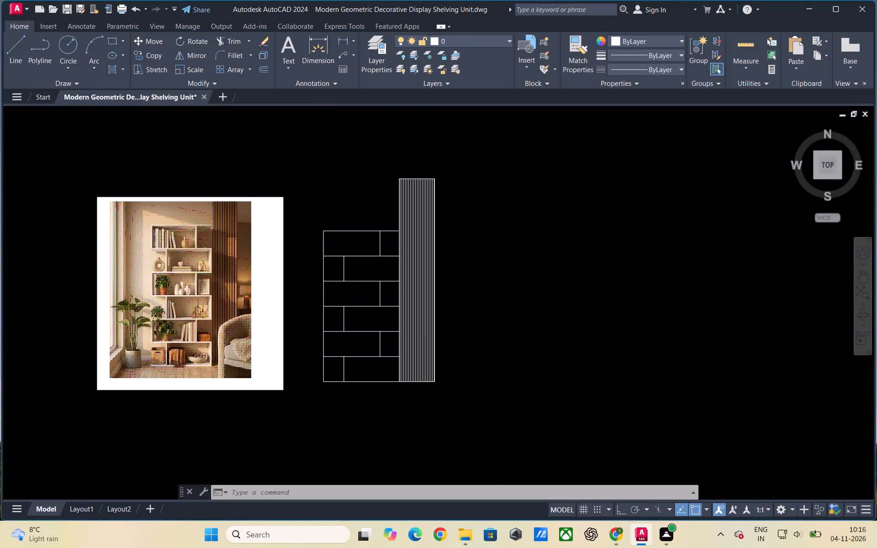
pyautogui.scroll(-1, 459, 411)
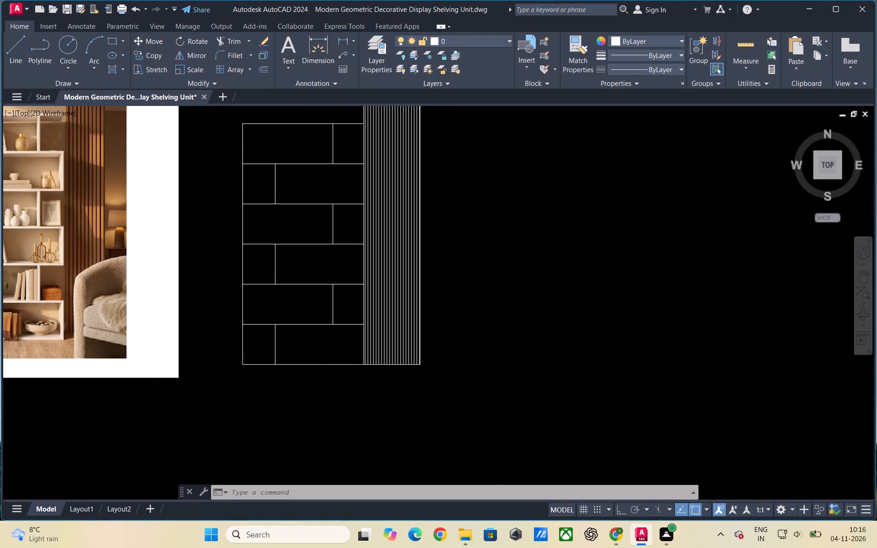
pyautogui.scroll(-1, 459, 411)
pyautogui.scroll(1, 455, 425)
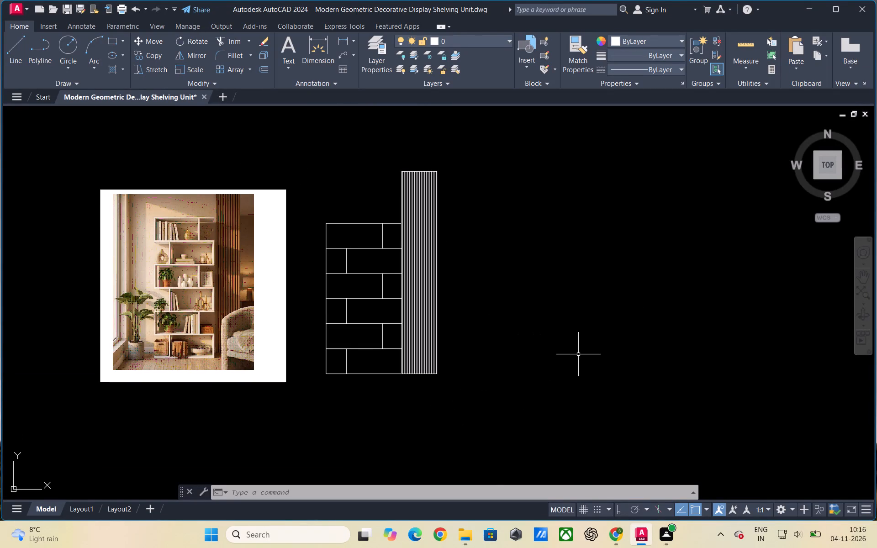
pyautogui.scroll(-1, 586, 372)
pyautogui.scroll(1, 585, 382)
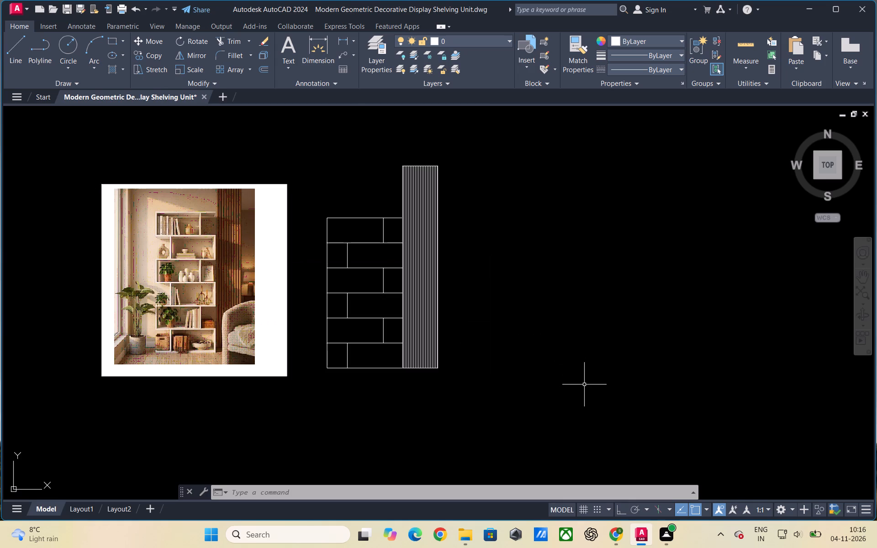
pyautogui.scroll(2, 581, 399)
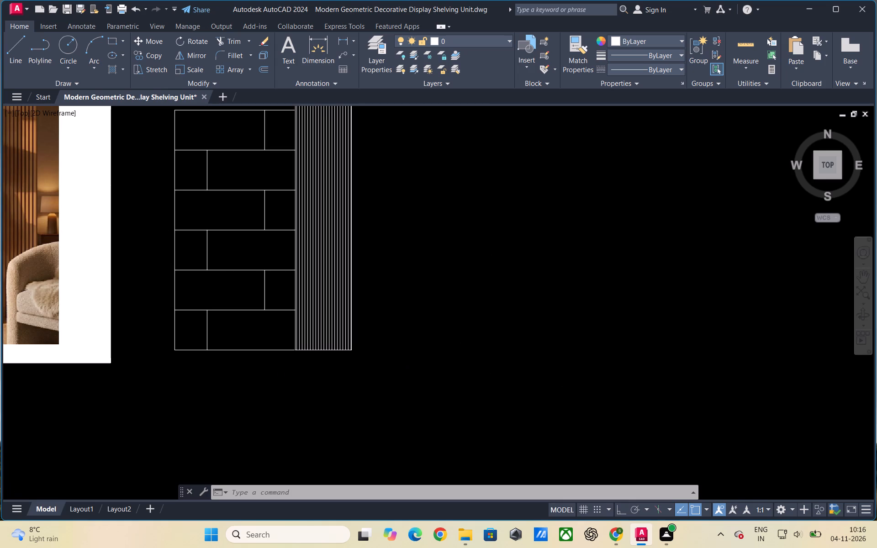
pyautogui.scroll(-1, 581, 399)
pyautogui.scroll(1, 581, 399)
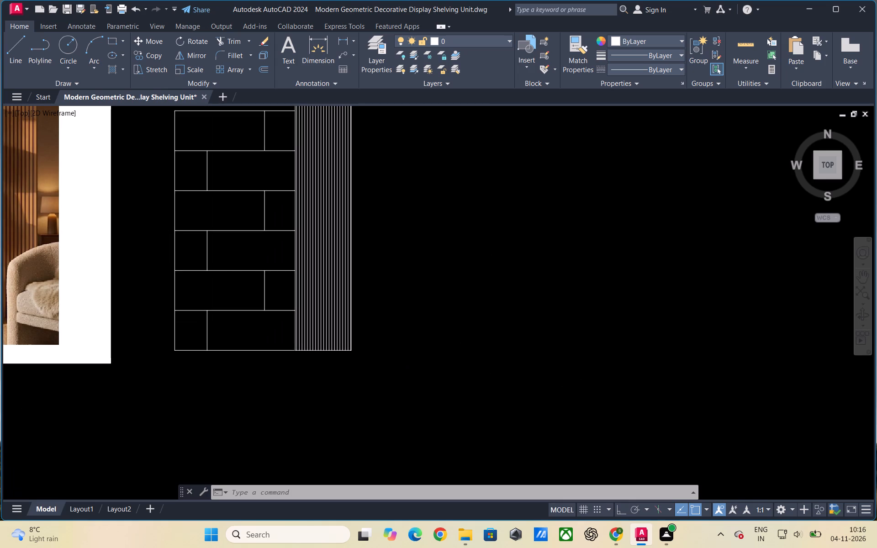
pyautogui.scroll(-1, 581, 399)
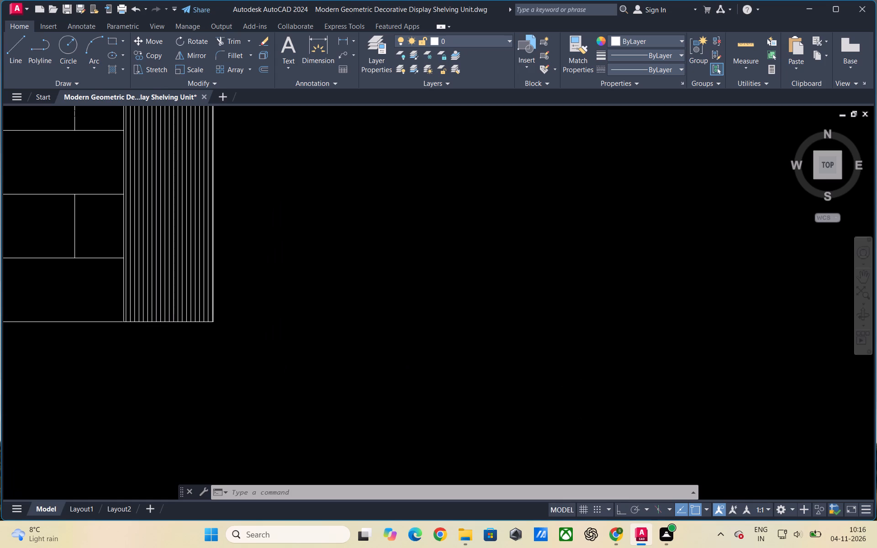
pyautogui.scroll(-1, 581, 399)
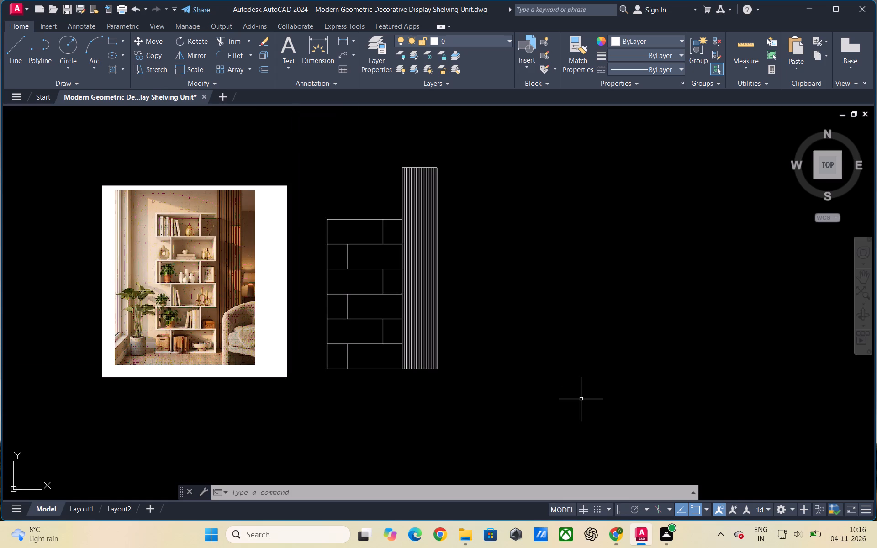
pyautogui.scroll(-2, 581, 399)
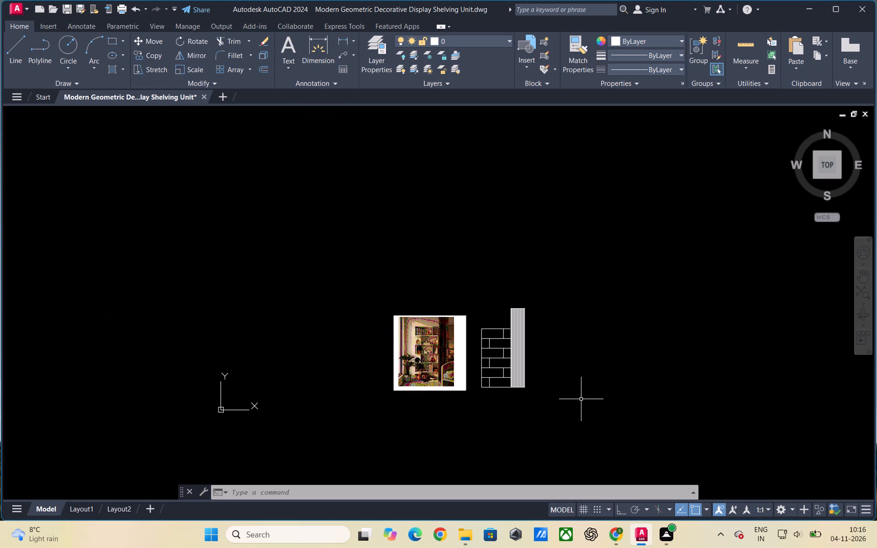
pyautogui.scroll(1, 581, 399)
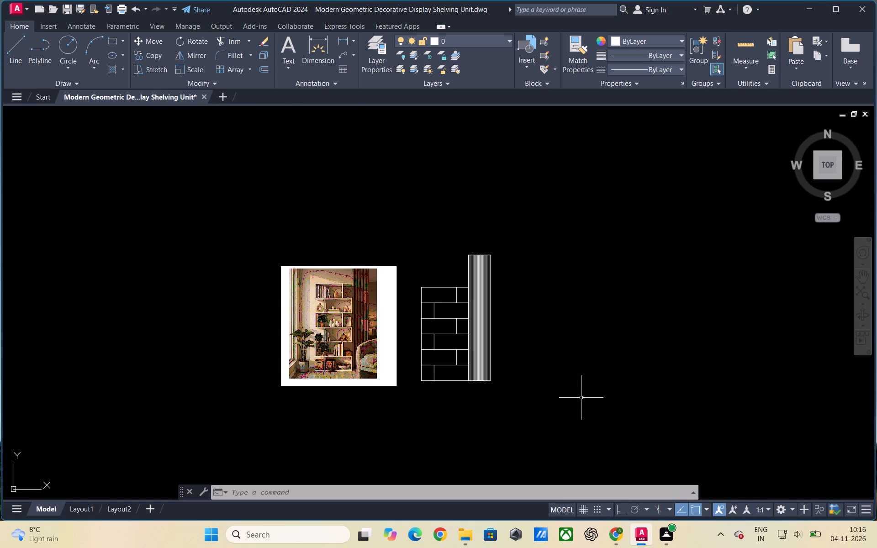
pyautogui.scroll(-3, 581, 398)
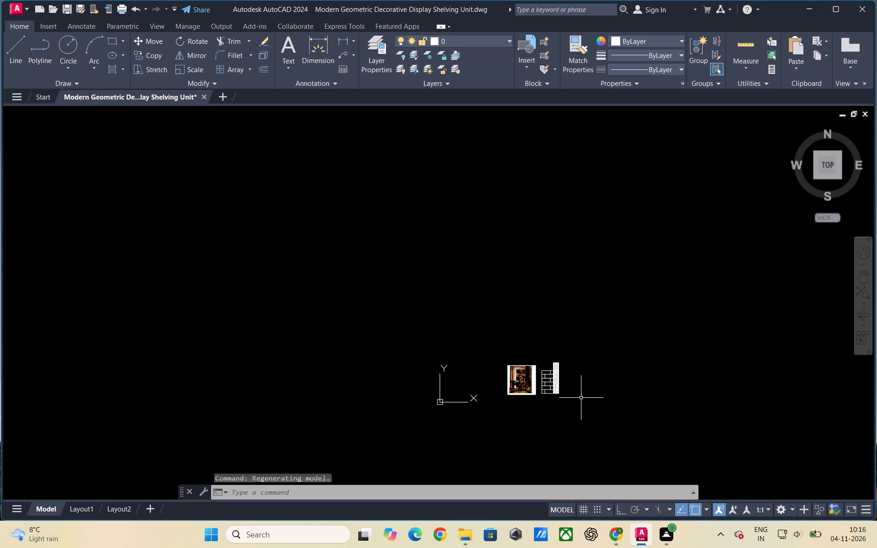
pyautogui.scroll(5, 580, 399)
pyautogui.scroll(-1, 491, 412)
pyautogui.scroll(1, 446, 369)
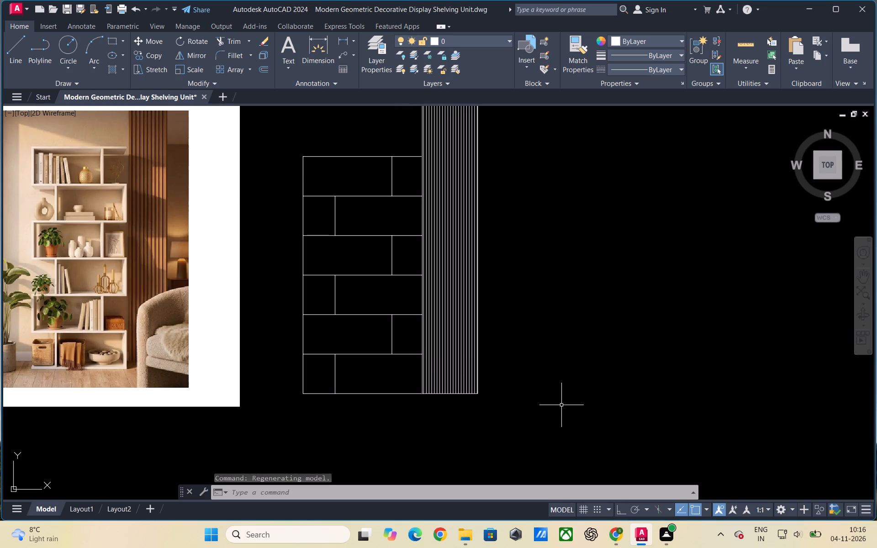
pyautogui.scroll(-1, 459, 442)
pyautogui.scroll(1, 419, 405)
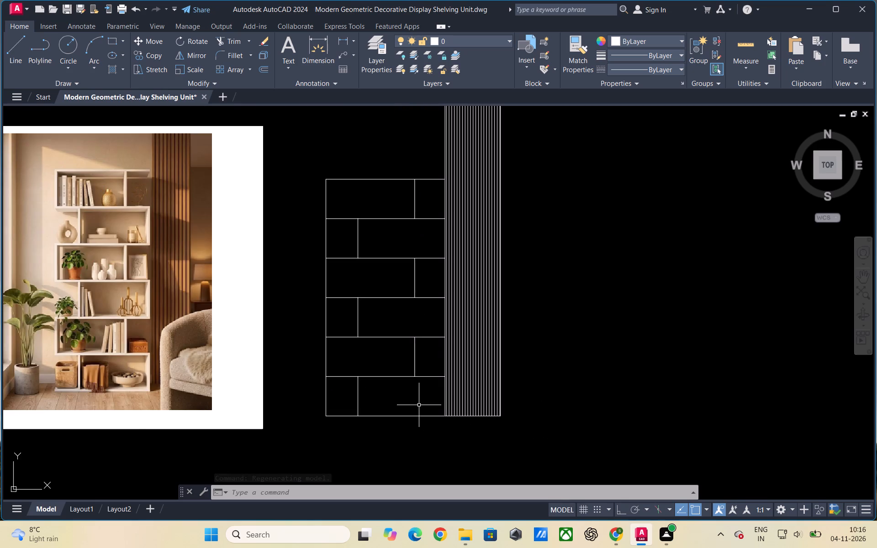
pyautogui.scroll(-1, 419, 405)
pyautogui.scroll(2, 223, 344)
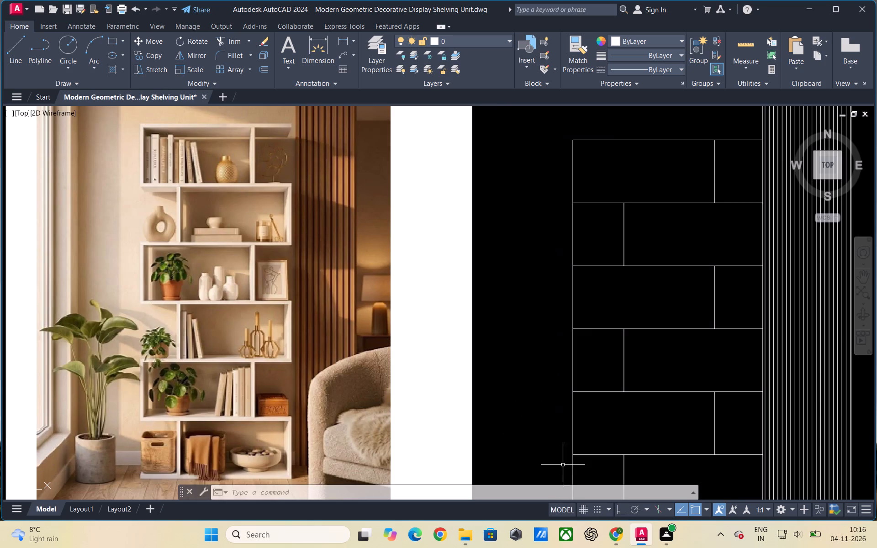
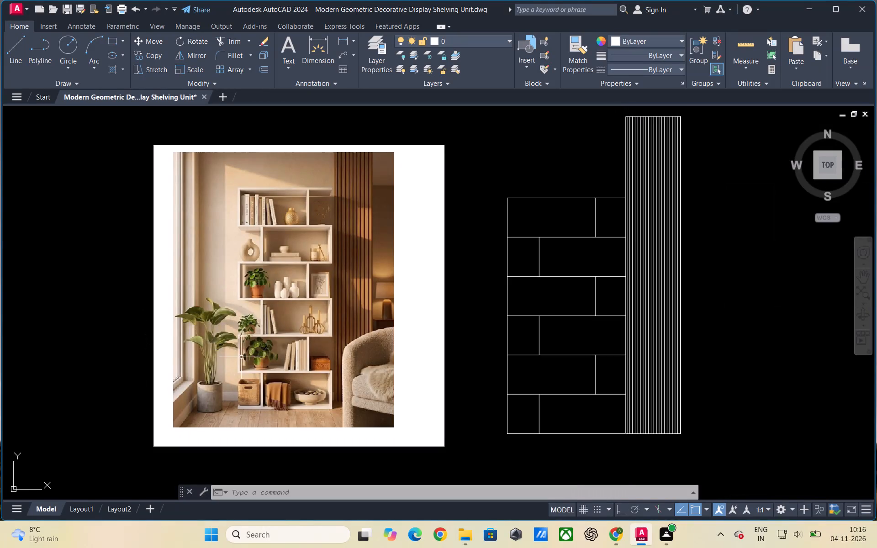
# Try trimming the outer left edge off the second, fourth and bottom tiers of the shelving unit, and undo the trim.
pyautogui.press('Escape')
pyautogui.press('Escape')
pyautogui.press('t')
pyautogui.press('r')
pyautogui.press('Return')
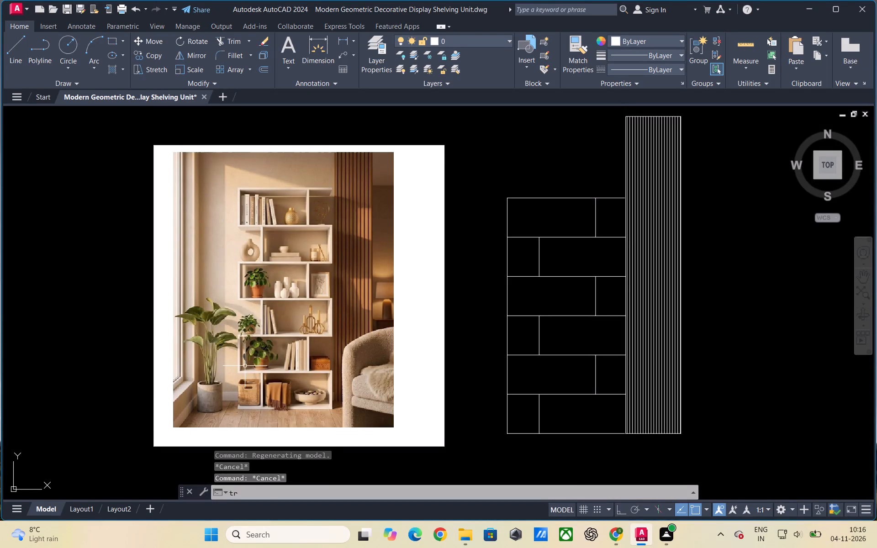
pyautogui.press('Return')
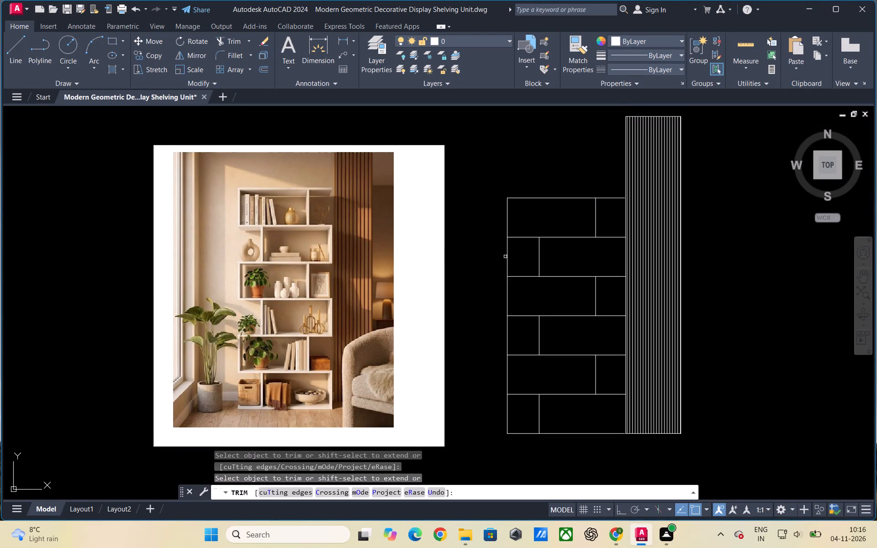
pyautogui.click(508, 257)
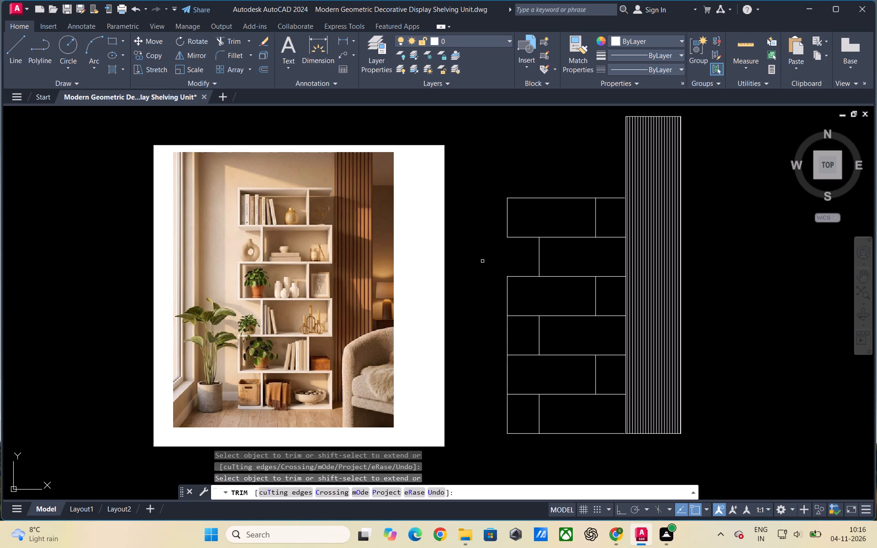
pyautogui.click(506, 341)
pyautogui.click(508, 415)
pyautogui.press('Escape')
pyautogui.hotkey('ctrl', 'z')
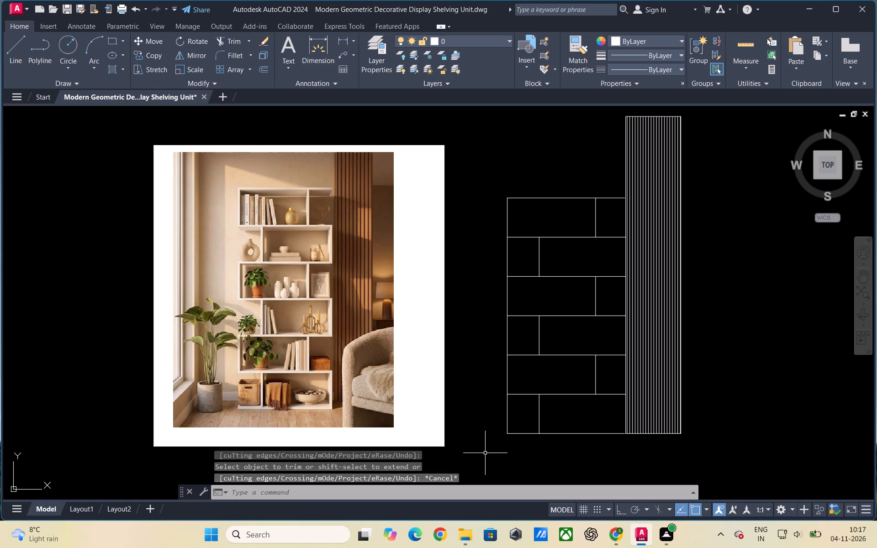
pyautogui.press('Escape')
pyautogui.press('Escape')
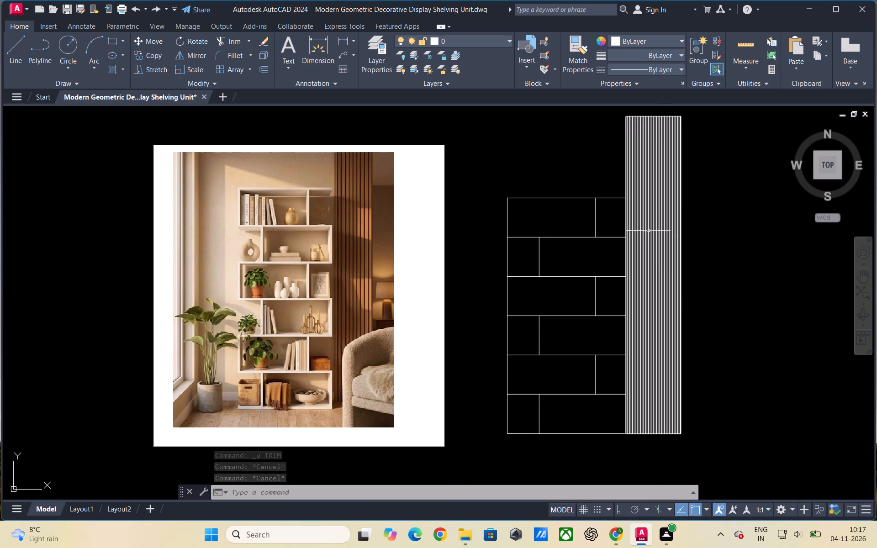
# Move the vertical-slat panel away from the shelving unit into the empty space to its right.
pyautogui.scroll(1, 640, 222)
pyautogui.scroll(-1, 567, 294)
pyautogui.scroll(2, 337, 232)
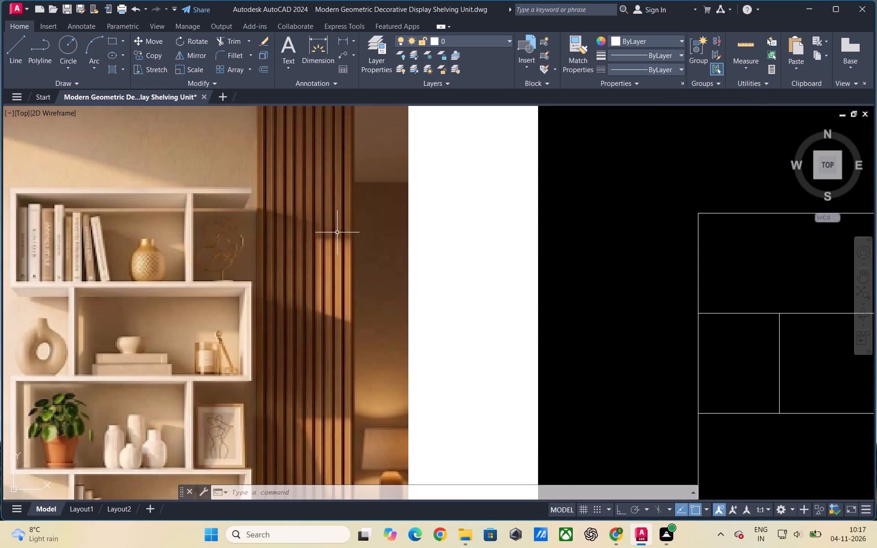
pyautogui.scroll(-1, 323, 215)
pyautogui.scroll(-1, 288, 194)
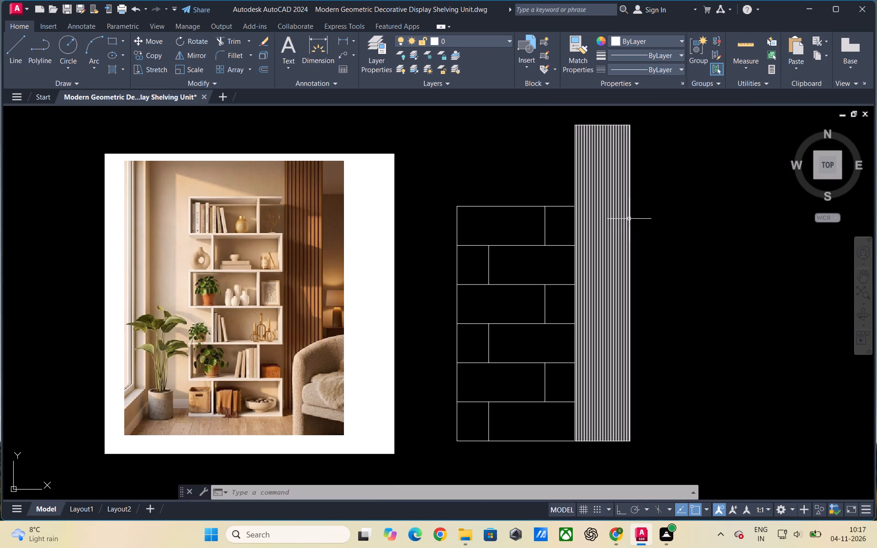
pyautogui.press('Escape')
pyautogui.moveTo(693, 204); pyautogui.dragTo(687, 201)
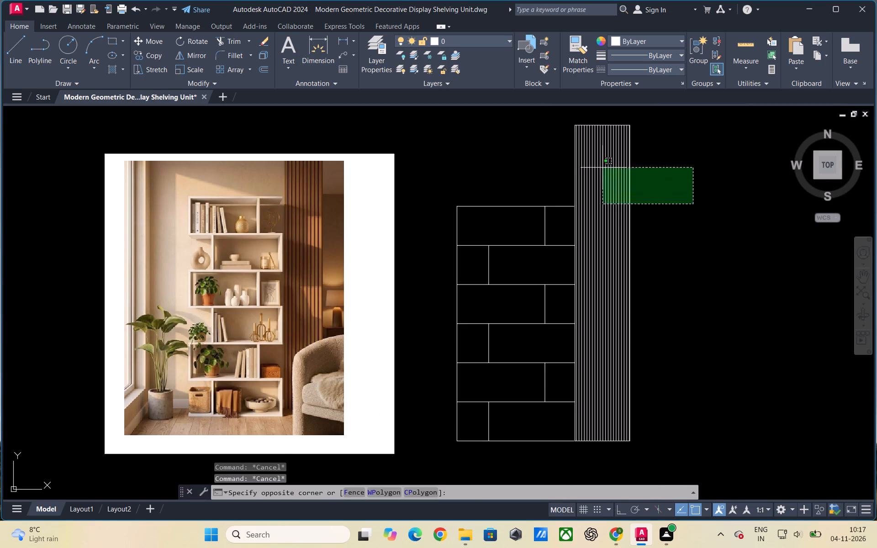
pyautogui.click(551, 155)
pyautogui.rightClick(551, 155)
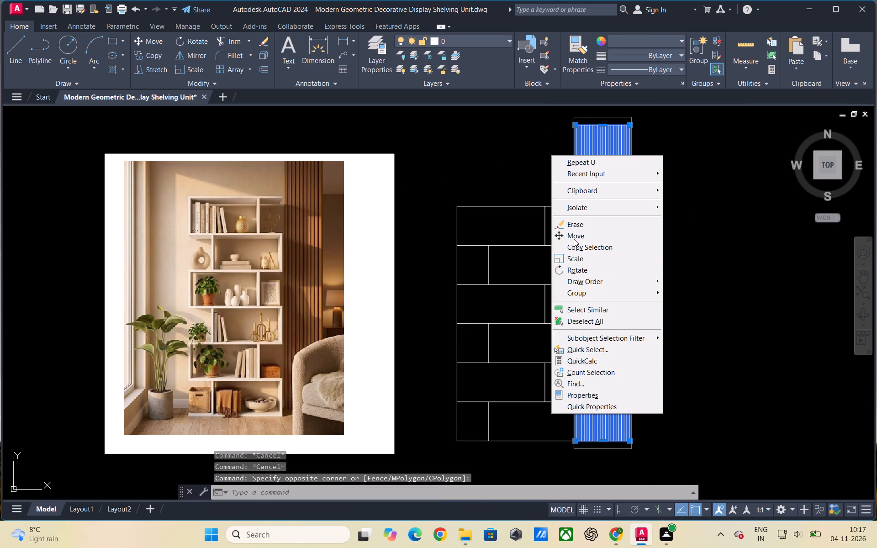
pyautogui.click(574, 239)
pyautogui.click(631, 441)
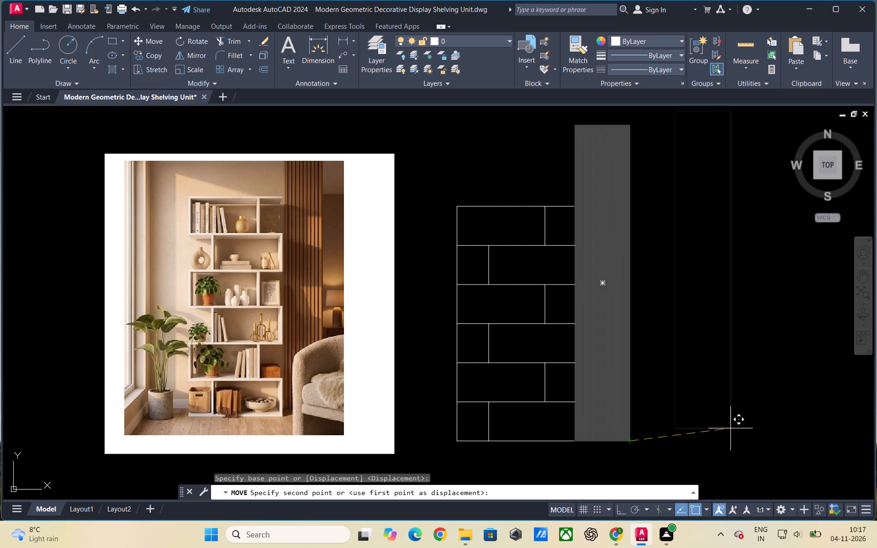
pyautogui.scroll(-1, 535, 439)
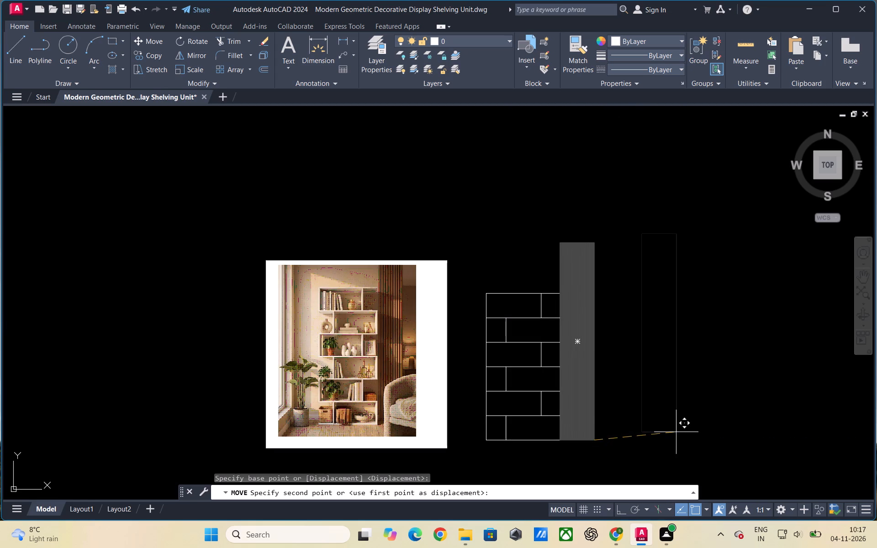
pyautogui.click(676, 432)
pyautogui.press('Escape')
pyautogui.scroll(2, 593, 451)
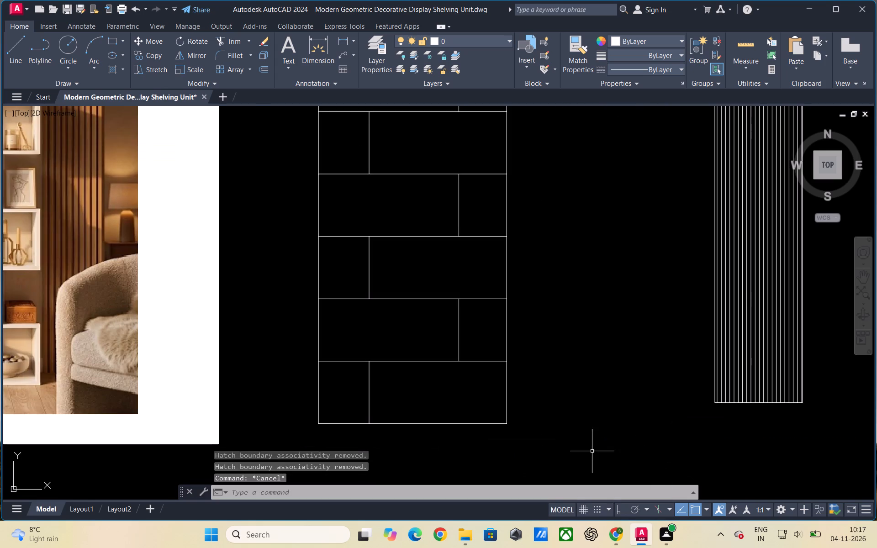
pyautogui.scroll(-1, 436, 436)
pyautogui.press('Escape')
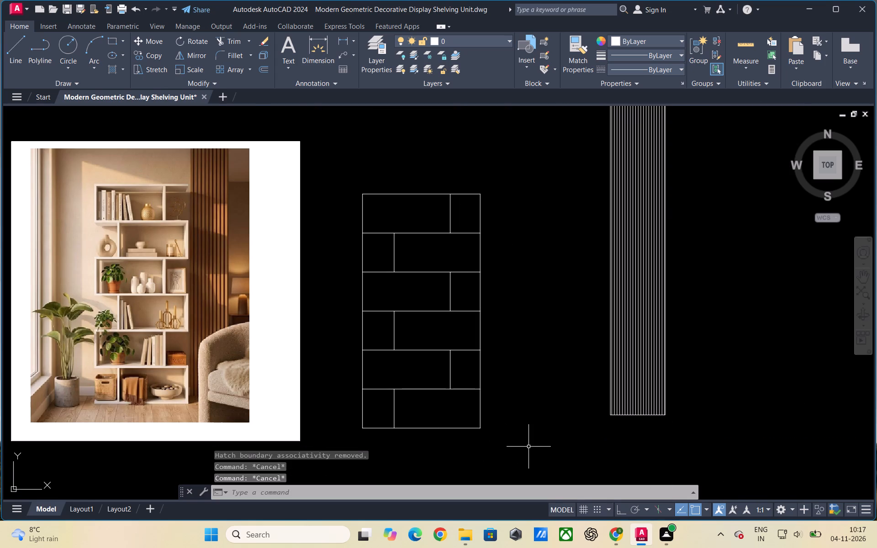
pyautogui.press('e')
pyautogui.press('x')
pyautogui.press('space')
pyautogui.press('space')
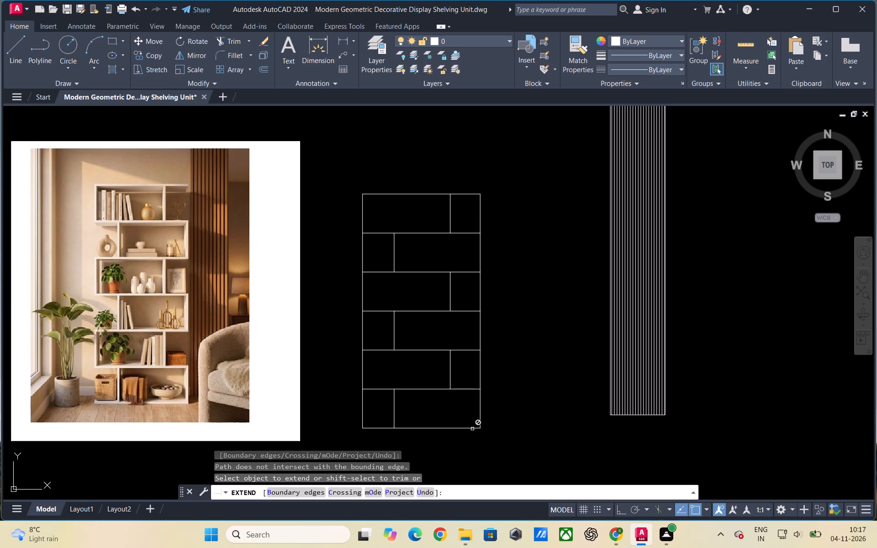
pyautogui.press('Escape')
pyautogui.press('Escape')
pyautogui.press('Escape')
# Draw a horizontal line about 393'-10" long outward from the shelving unit's bottom-right corner, with Ortho on.
pyautogui.press('l')
pyautogui.press('Return')
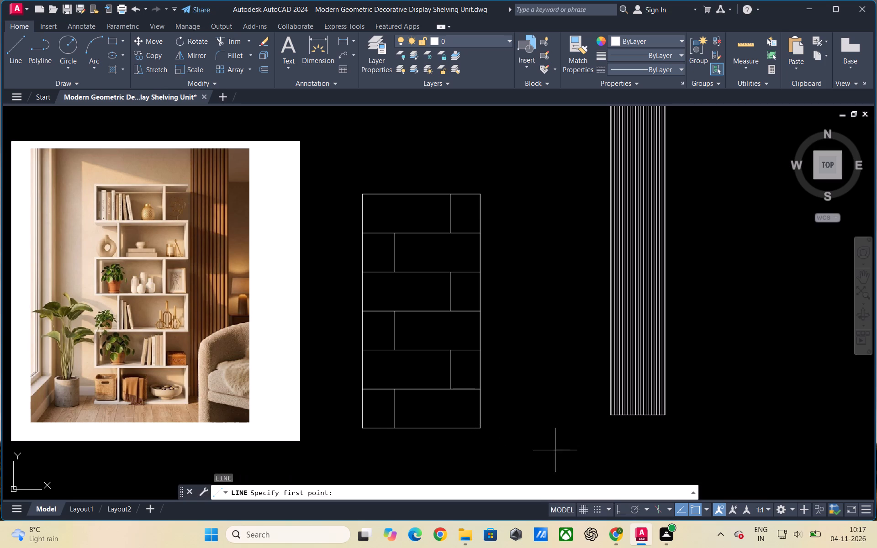
pyautogui.click(481, 430)
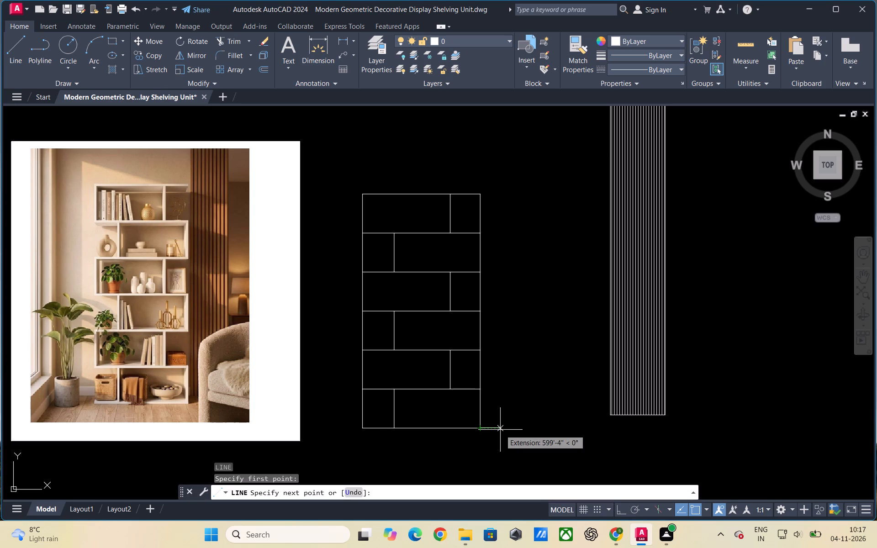
pyautogui.press('F8')
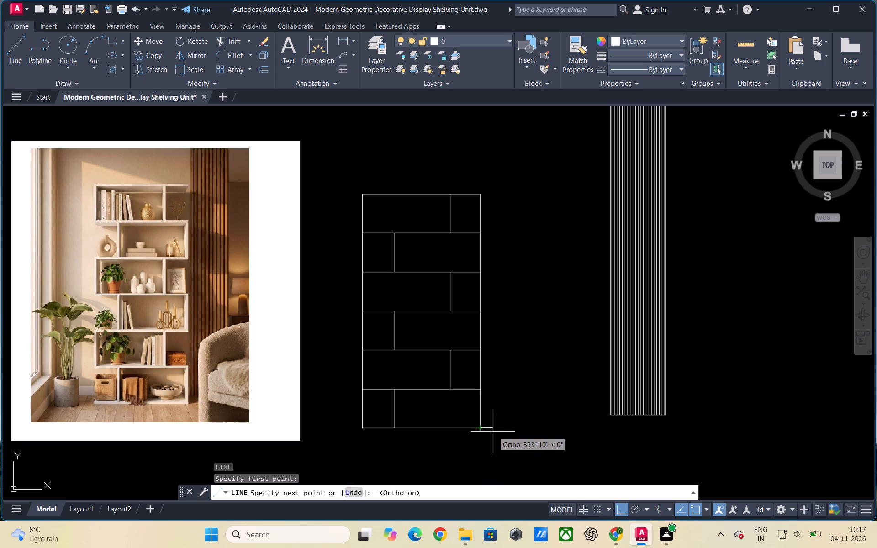
pyautogui.click(493, 432)
pyautogui.press('Escape')
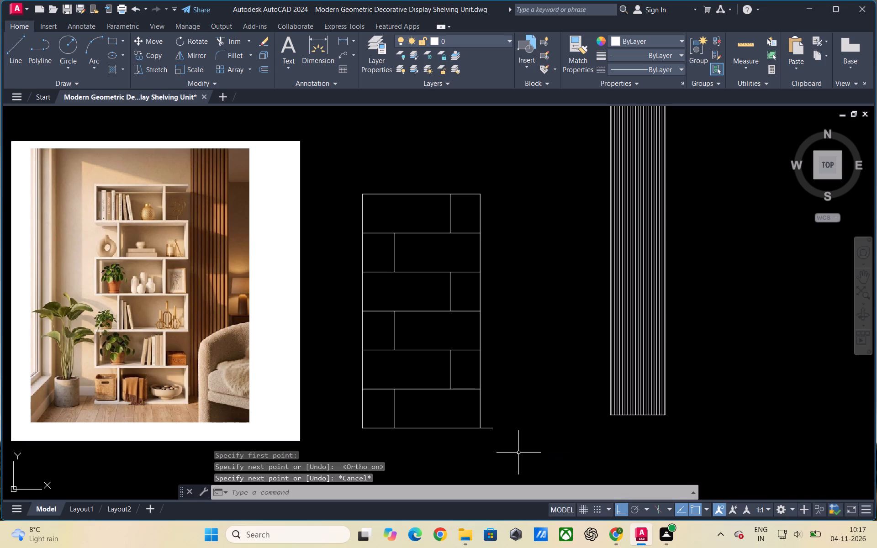
# Move the slat panel so its bottom-left corner sits on the free end of the short baseline extension, with Ortho off.
pyautogui.scroll(-1, 517, 453)
pyautogui.scroll(1, 517, 453)
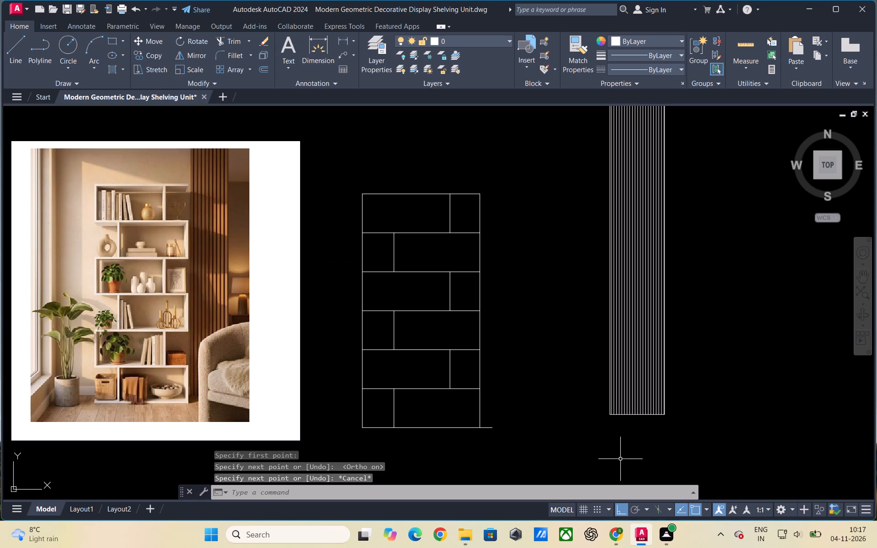
pyautogui.press('Escape')
pyautogui.click(751, 448)
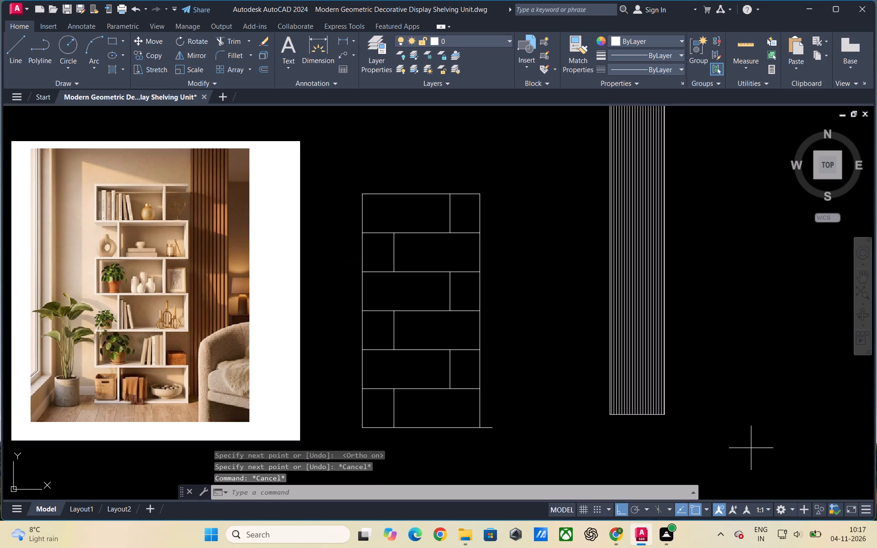
pyautogui.click(591, 293)
pyautogui.rightClick(544, 316)
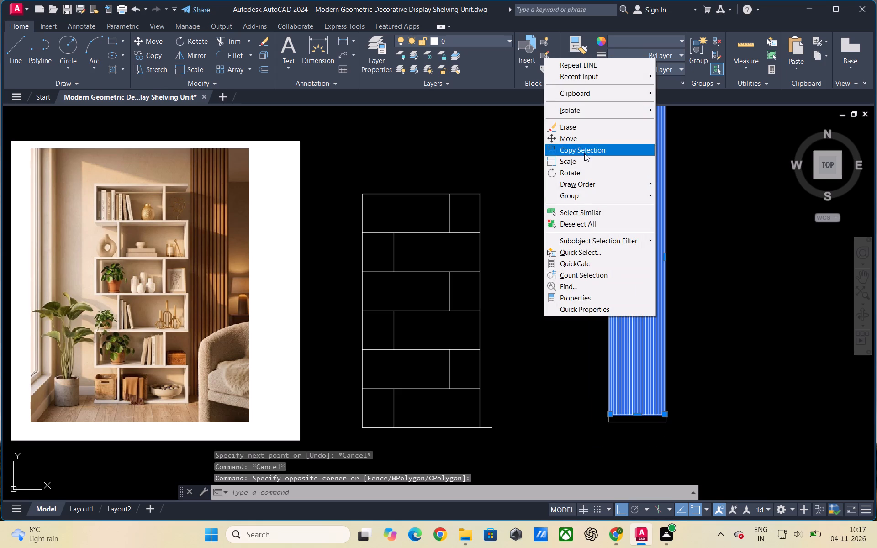
pyautogui.click(583, 141)
pyautogui.click(611, 412)
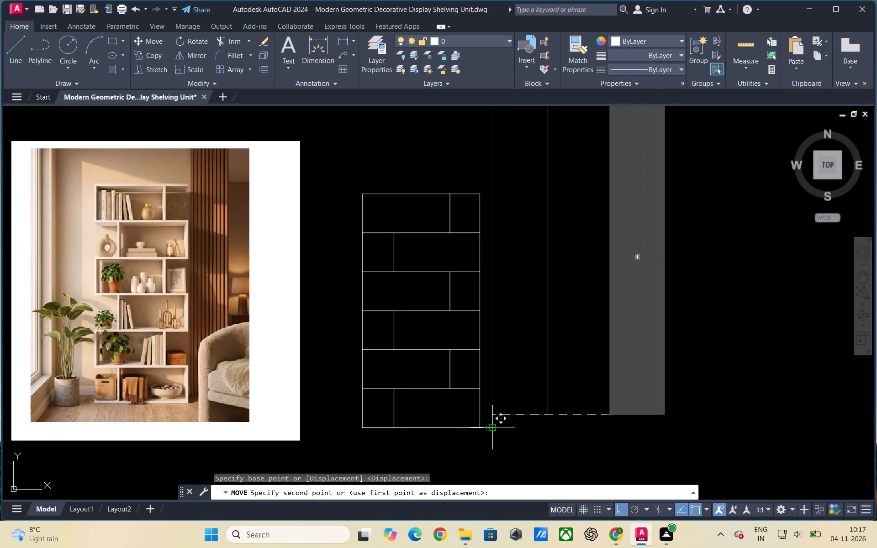
pyautogui.press('F8')
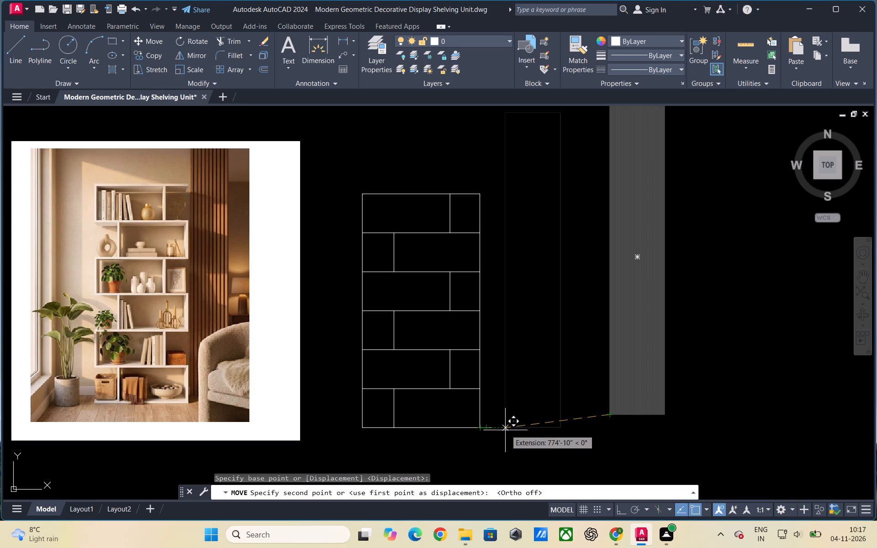
pyautogui.click(492, 430)
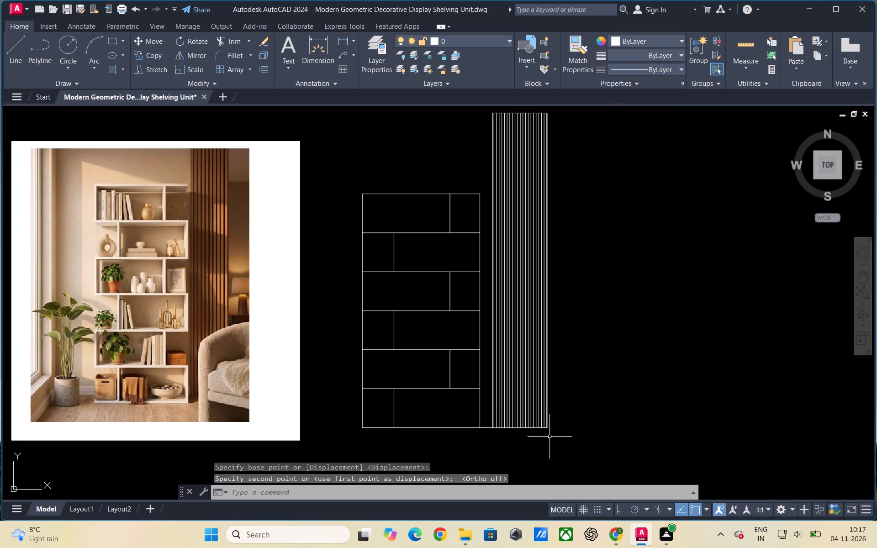
pyautogui.press('Escape')
# Move the slat panel closer to the shelving unit along the baseline, leaving a gap about a third of the short line's length.
pyautogui.scroll(-1, 491, 432)
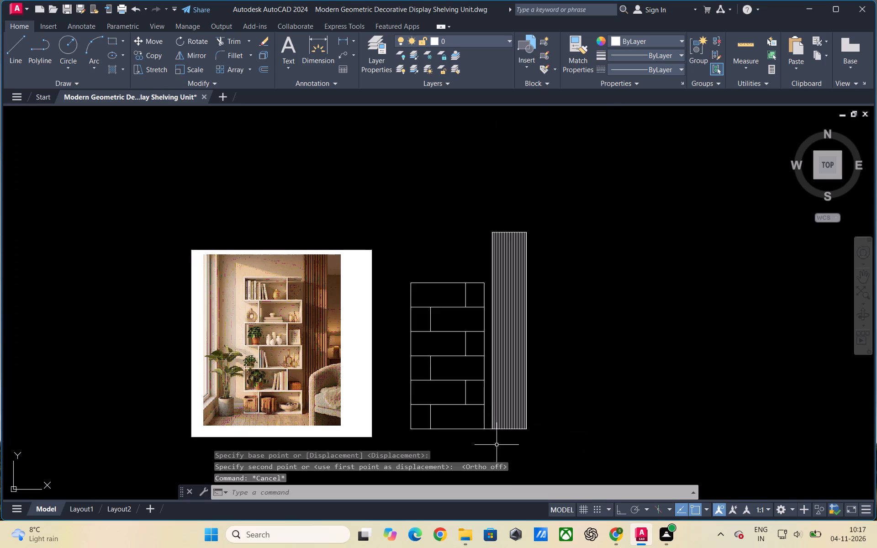
pyautogui.scroll(1, 497, 445)
pyautogui.scroll(1, 623, 402)
pyautogui.moveTo(643, 399); pyautogui.dragTo(643, 393)
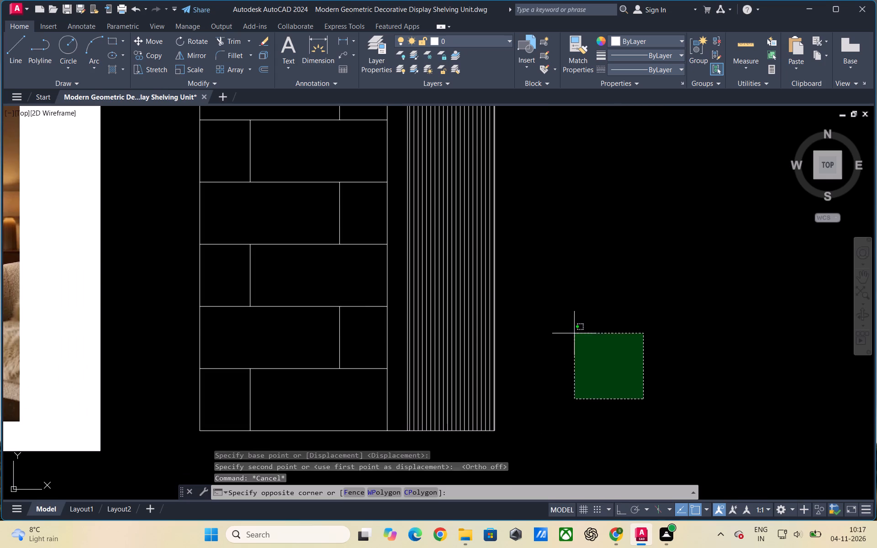
pyautogui.click(402, 251)
pyautogui.rightClick(550, 325)
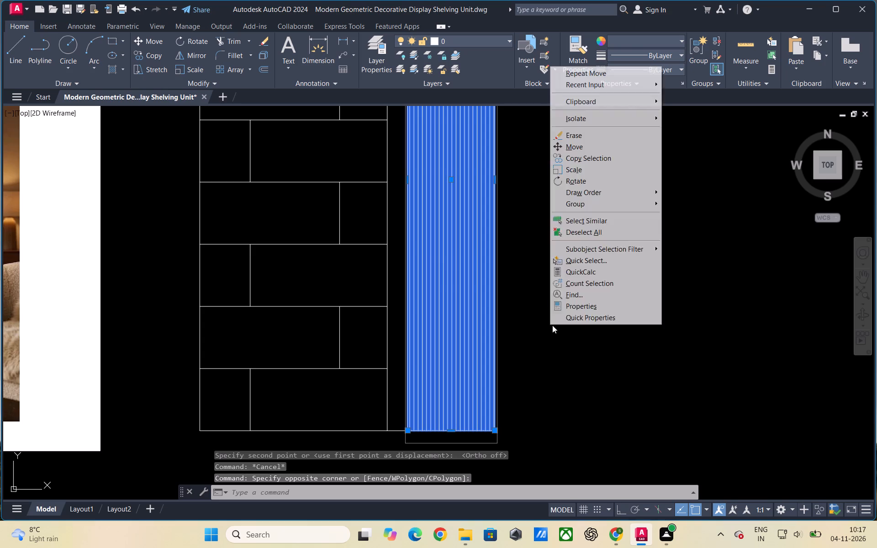
pyautogui.click(578, 149)
pyautogui.scroll(2, 430, 448)
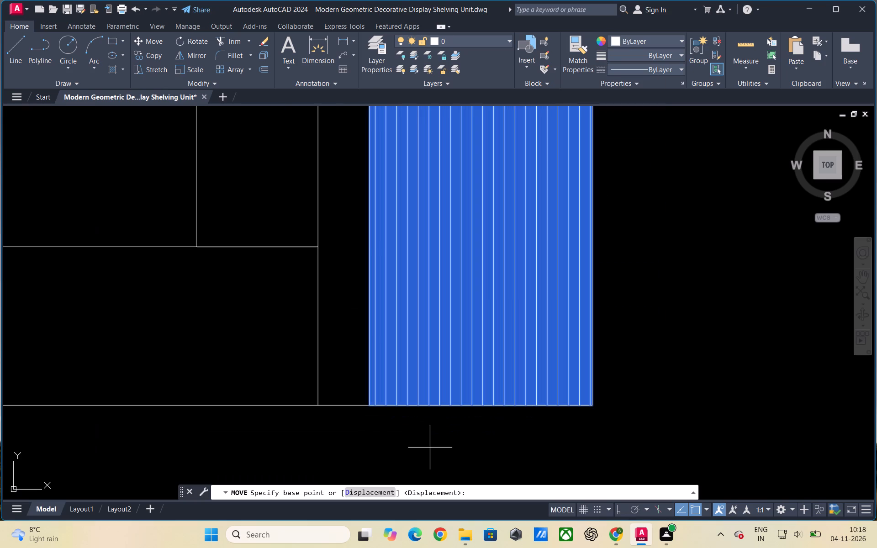
pyautogui.click(369, 406)
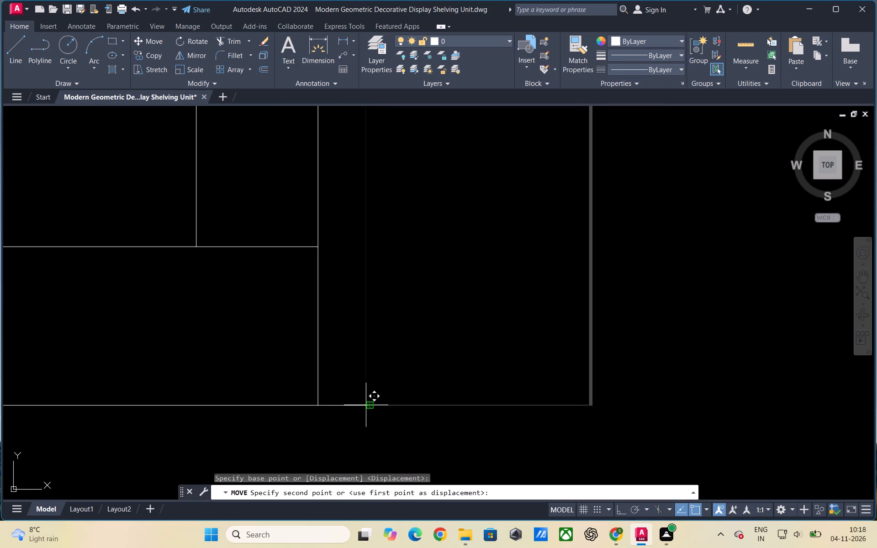
pyautogui.click(334, 406)
pyautogui.scroll(-1, 576, 437)
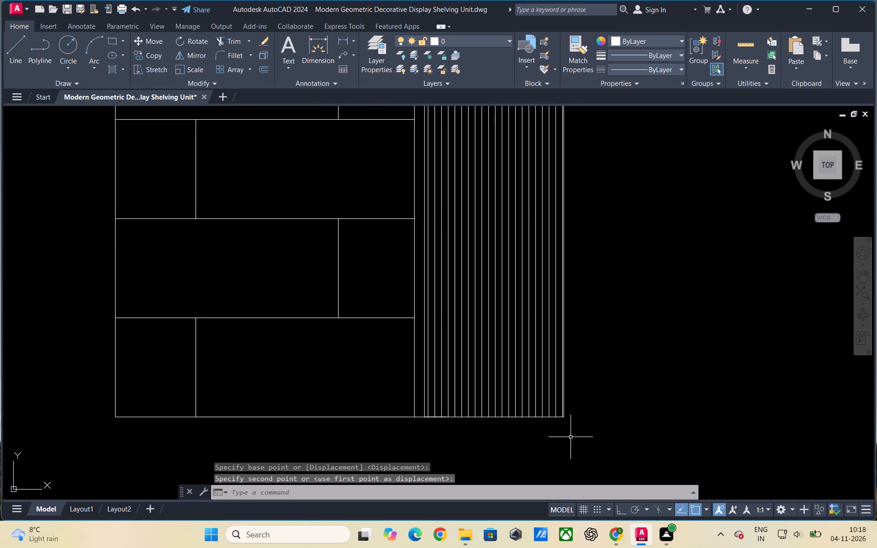
pyautogui.scroll(-1, 494, 449)
pyautogui.press('Escape')
pyautogui.scroll(-1, 530, 453)
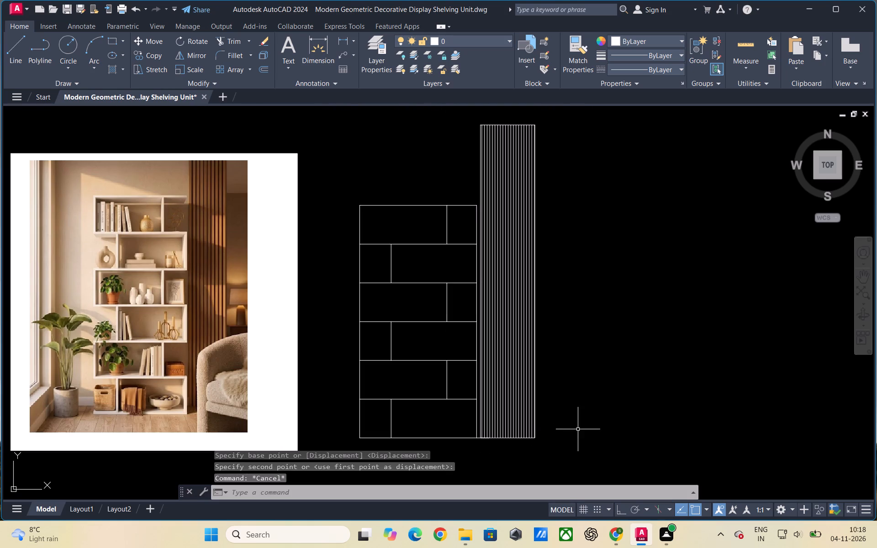
pyautogui.scroll(1, 579, 429)
pyautogui.scroll(-1, 580, 428)
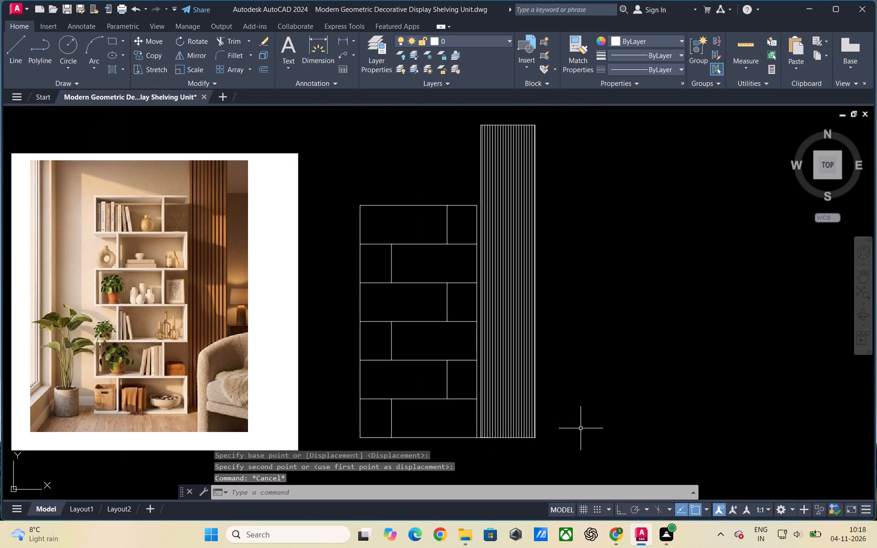
# Save the drawing.
pyautogui.hotkey('ctrl', 's')
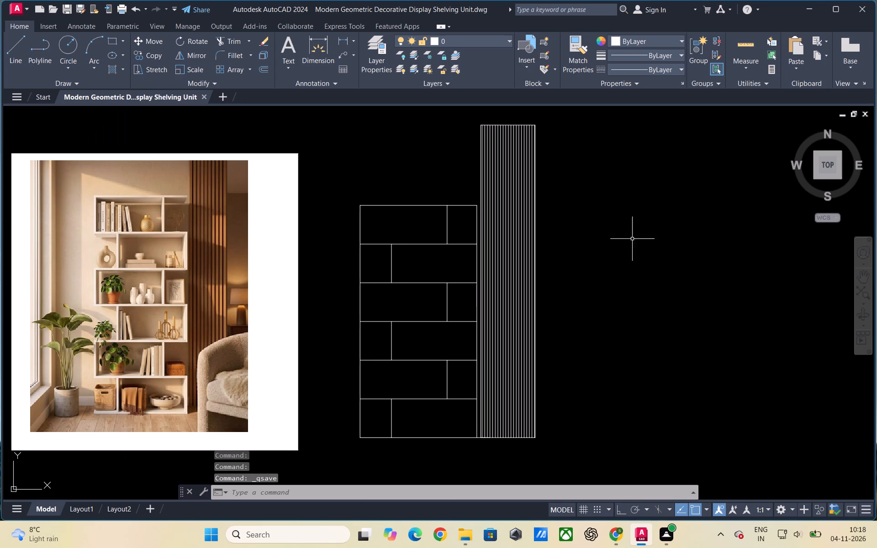
# Save the drawing as Modern Geometric Decorative Display Shelving Unit in the 4 TH folder, in AutoCAD 2018 Drawing format, overwriting the existing file.
pyautogui.click(17, 9)
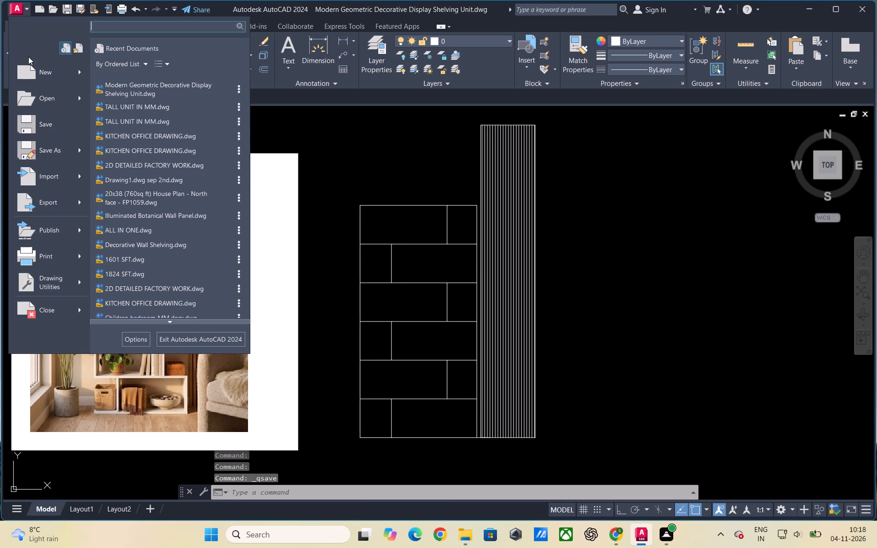
pyautogui.click(48, 148)
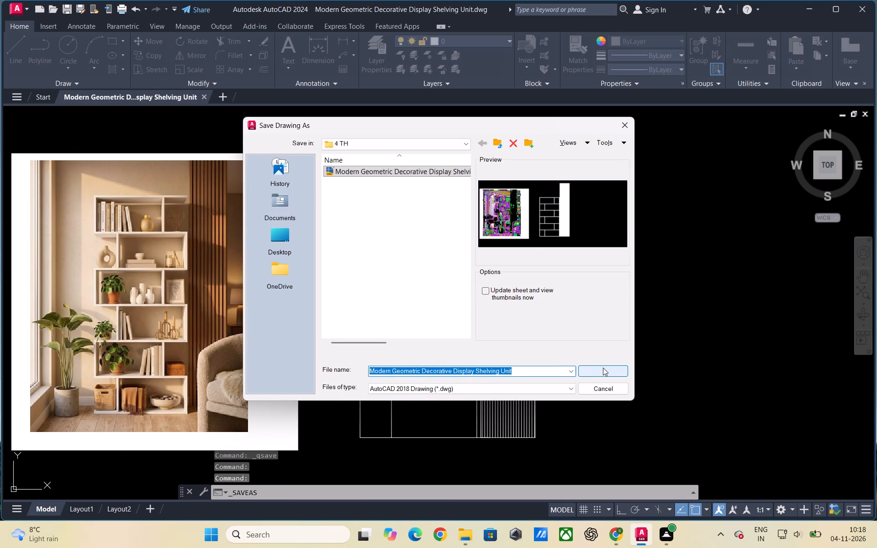
pyautogui.click(603, 368)
pyautogui.click(425, 300)
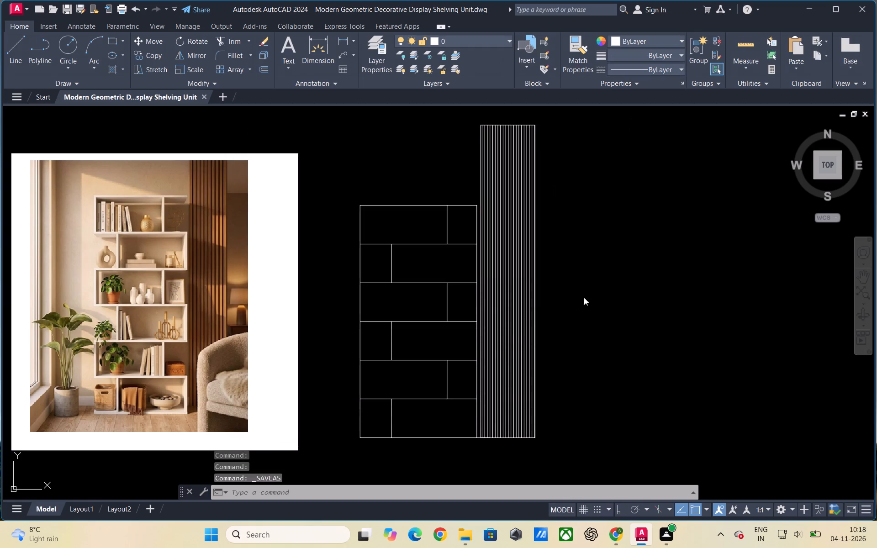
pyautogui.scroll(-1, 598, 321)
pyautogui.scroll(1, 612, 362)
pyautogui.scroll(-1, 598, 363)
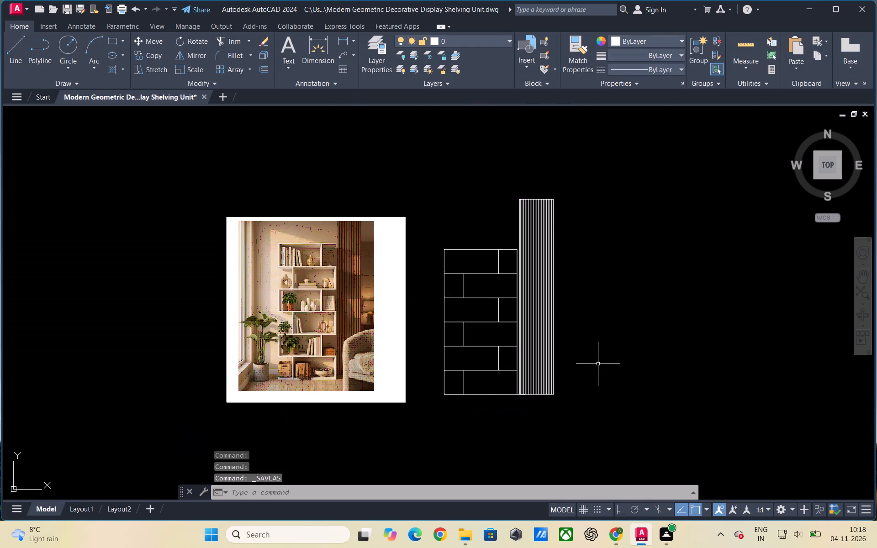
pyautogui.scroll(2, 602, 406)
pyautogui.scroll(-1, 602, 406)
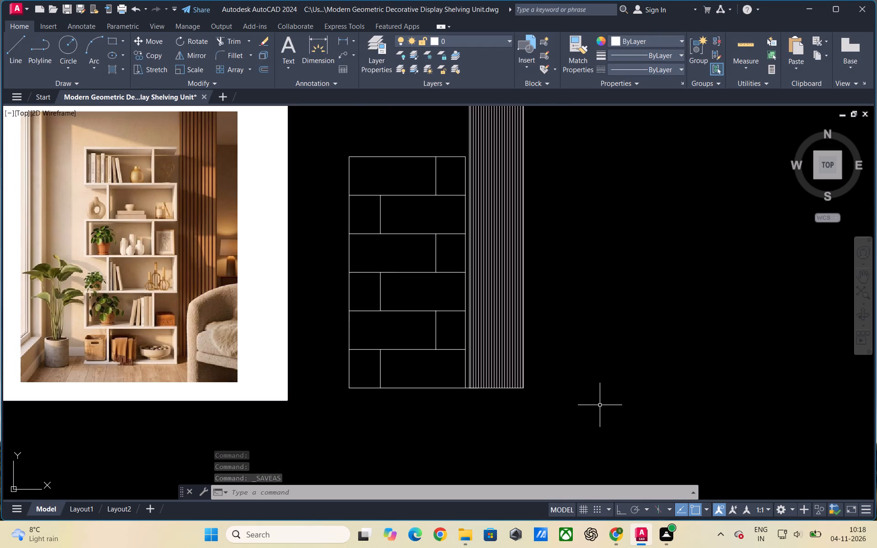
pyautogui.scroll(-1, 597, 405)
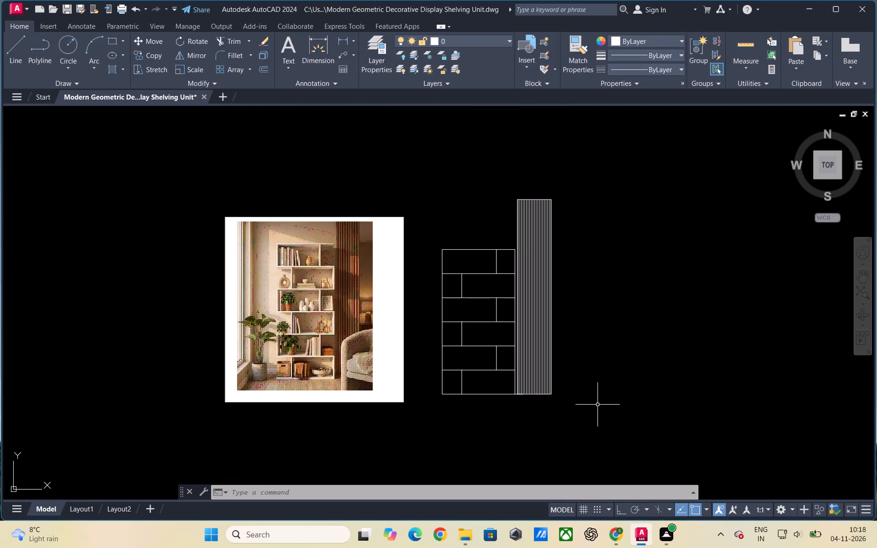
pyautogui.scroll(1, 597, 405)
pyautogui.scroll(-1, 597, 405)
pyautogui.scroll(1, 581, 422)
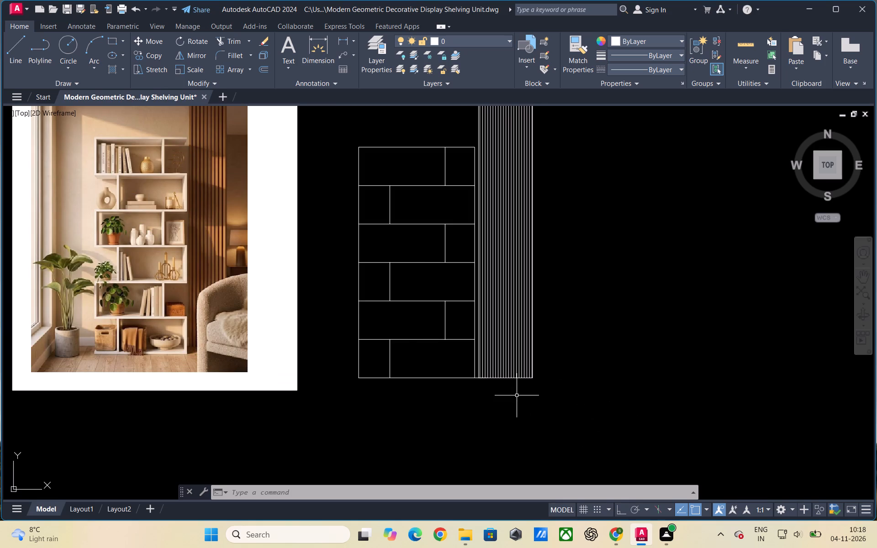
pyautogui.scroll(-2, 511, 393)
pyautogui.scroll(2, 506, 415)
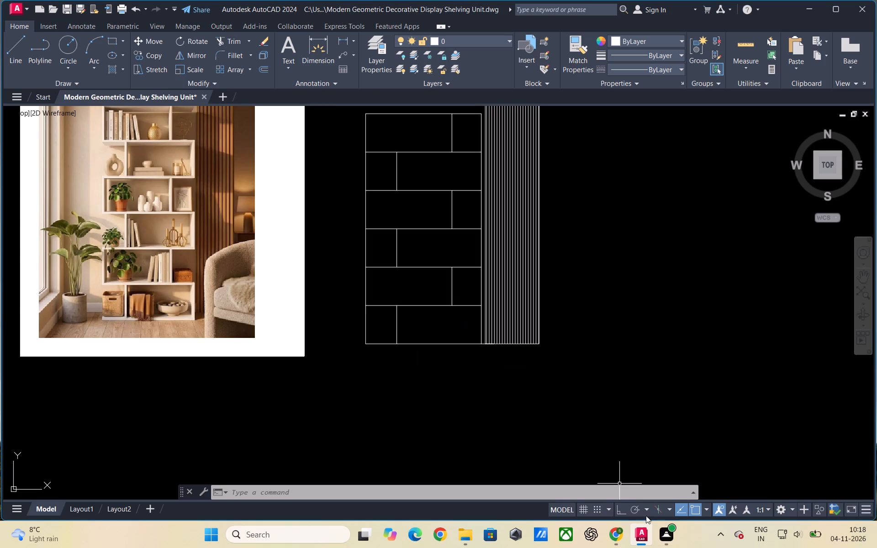
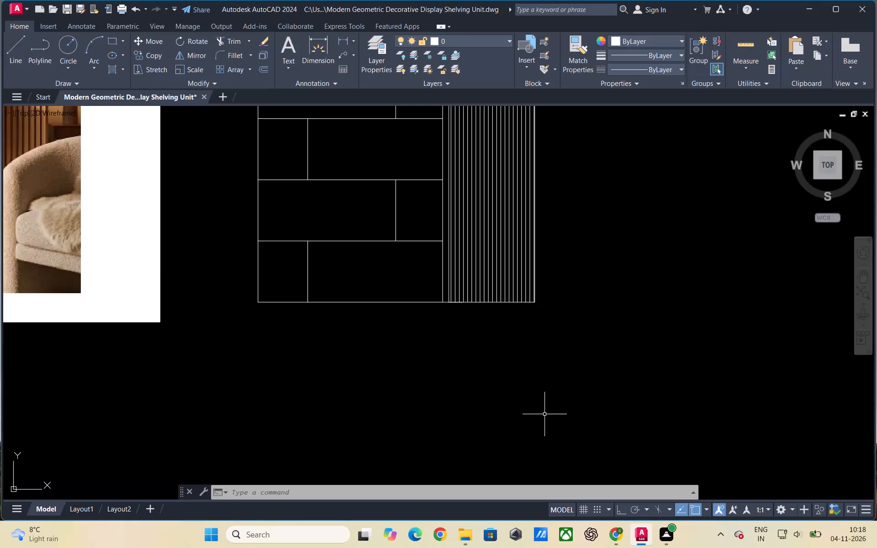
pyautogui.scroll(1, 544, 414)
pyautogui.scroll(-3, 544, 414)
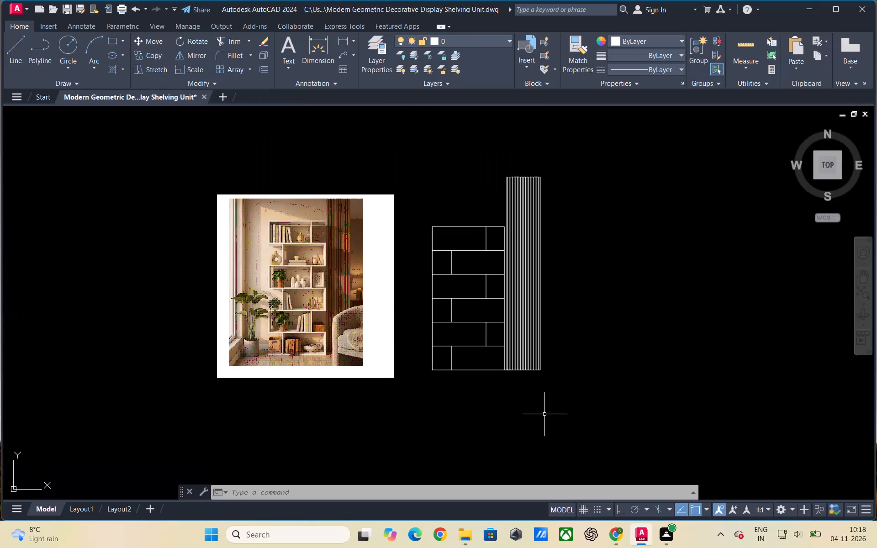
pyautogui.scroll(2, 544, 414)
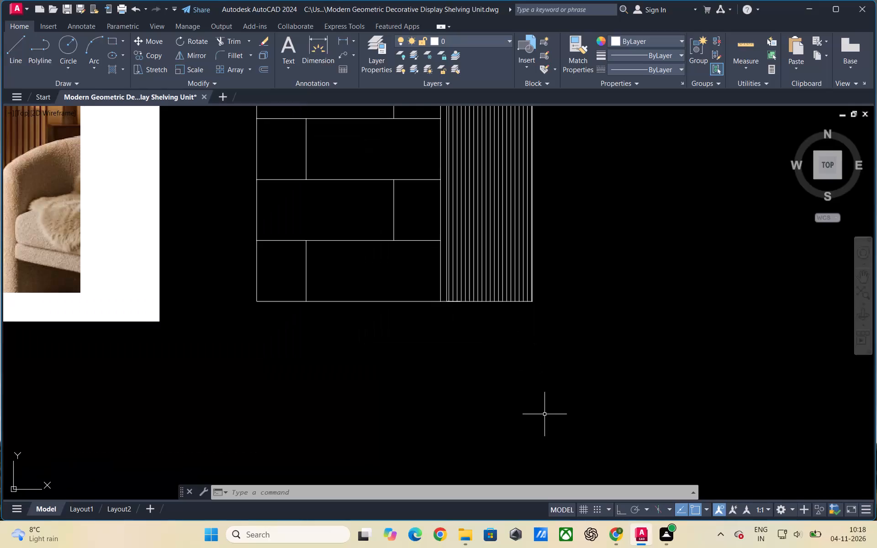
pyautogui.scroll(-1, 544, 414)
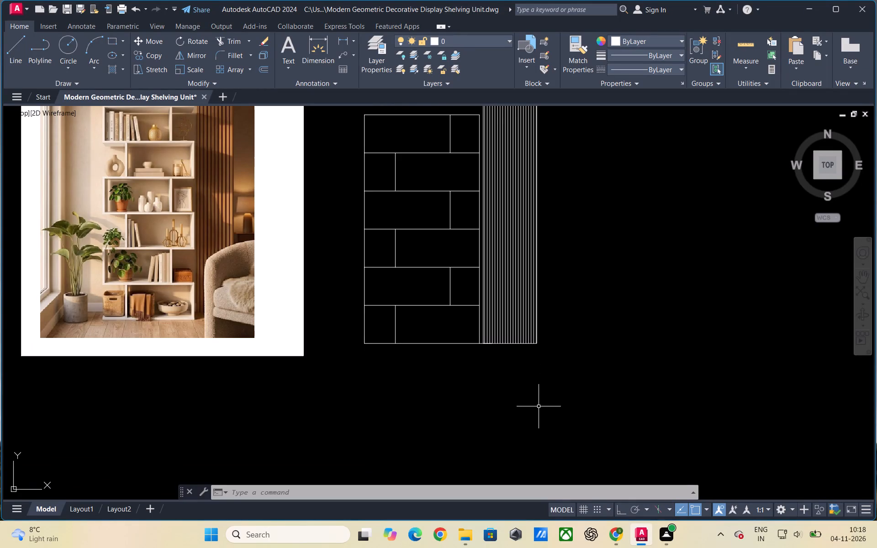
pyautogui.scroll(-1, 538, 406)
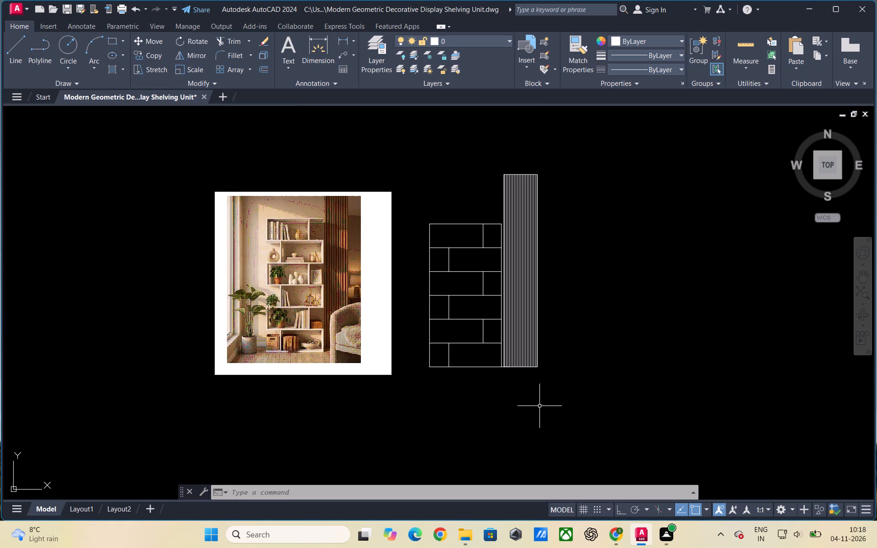
# Trace the wide and narrow compartments of the shelving unit's top tier with two corner-to-corner rectangles.
pyautogui.scroll(1, 467, 215)
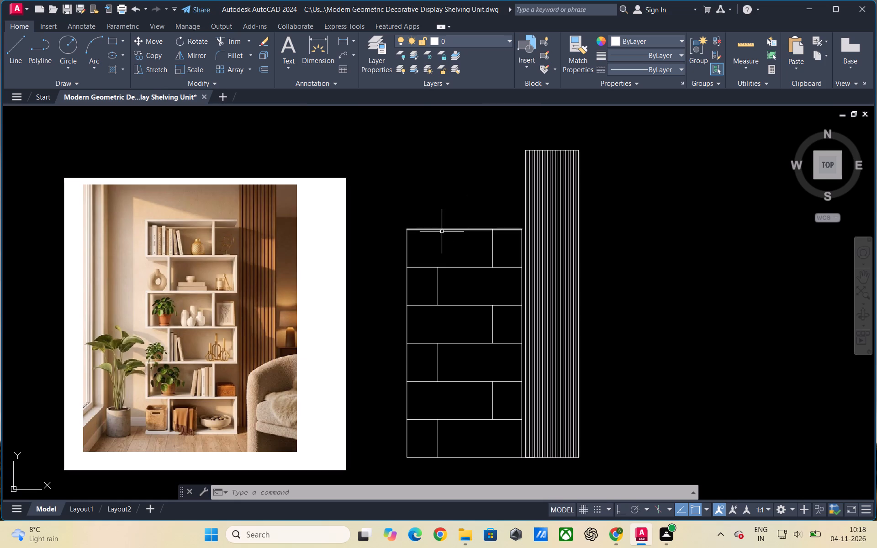
pyautogui.scroll(1, 445, 251)
pyautogui.press('r')
pyautogui.write('ec')
pyautogui.press('Return')
pyautogui.scroll(1, 424, 239)
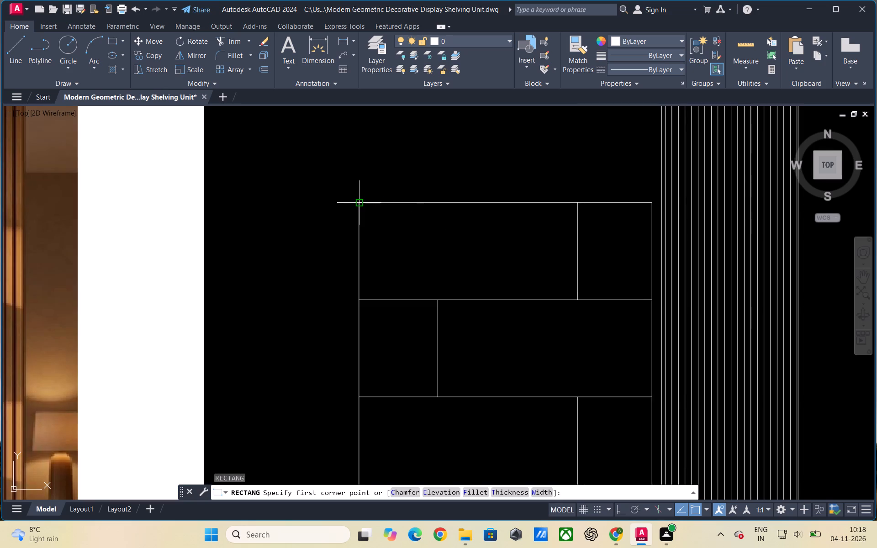
pyautogui.click(359, 205)
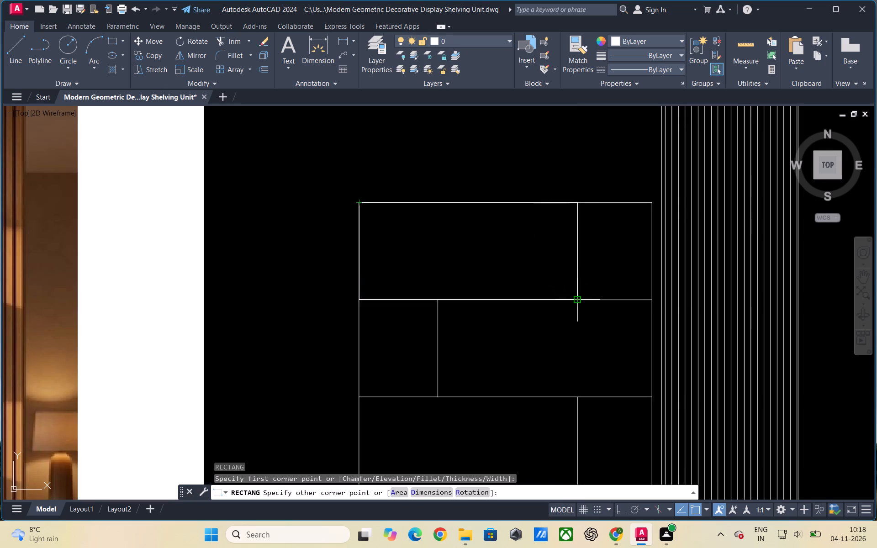
pyautogui.click(577, 297)
pyautogui.press('space')
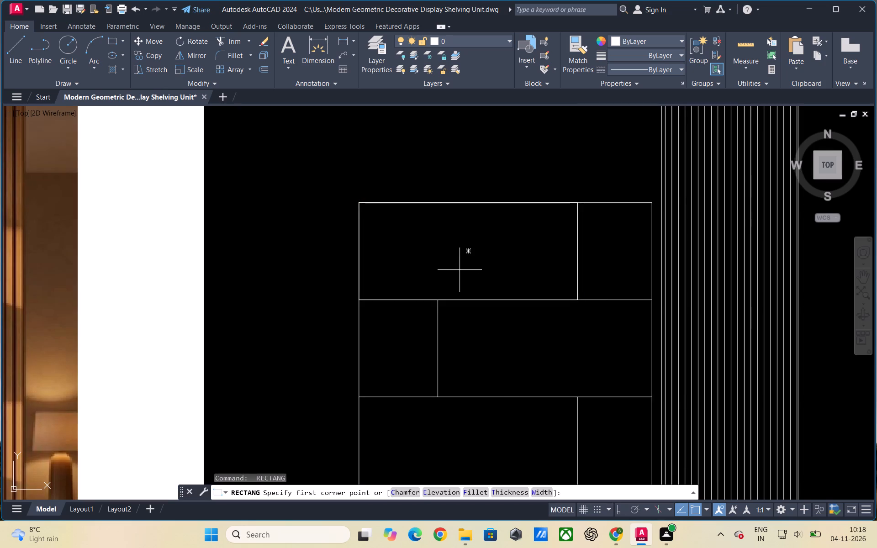
pyautogui.click(577, 202)
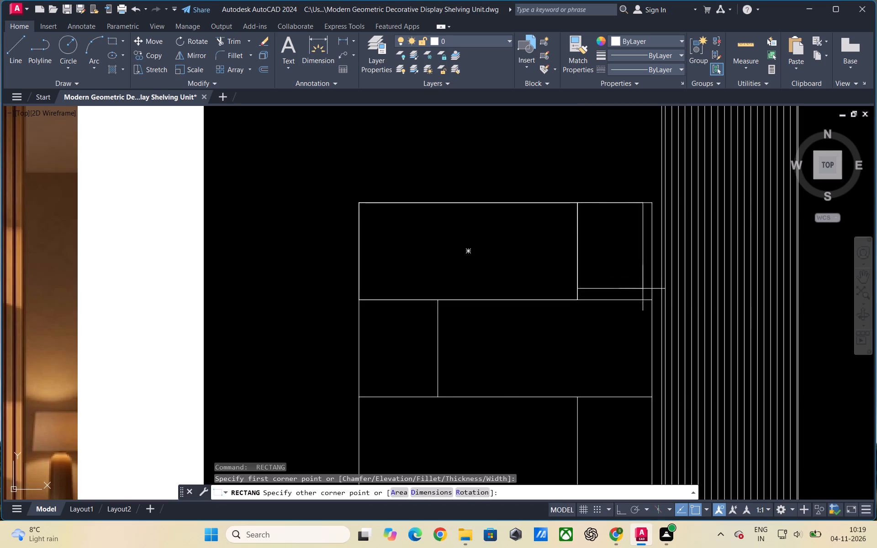
pyautogui.click(651, 299)
pyautogui.scroll(-1, 371, 237)
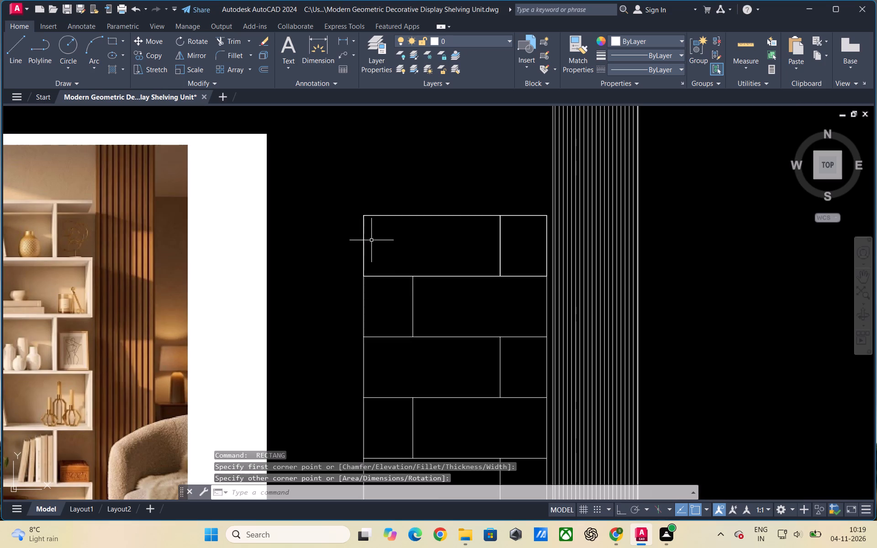
# Trace the wide and narrow compartments of the second tier from the top with rectangles.
pyautogui.press('space')
pyautogui.click(411, 276)
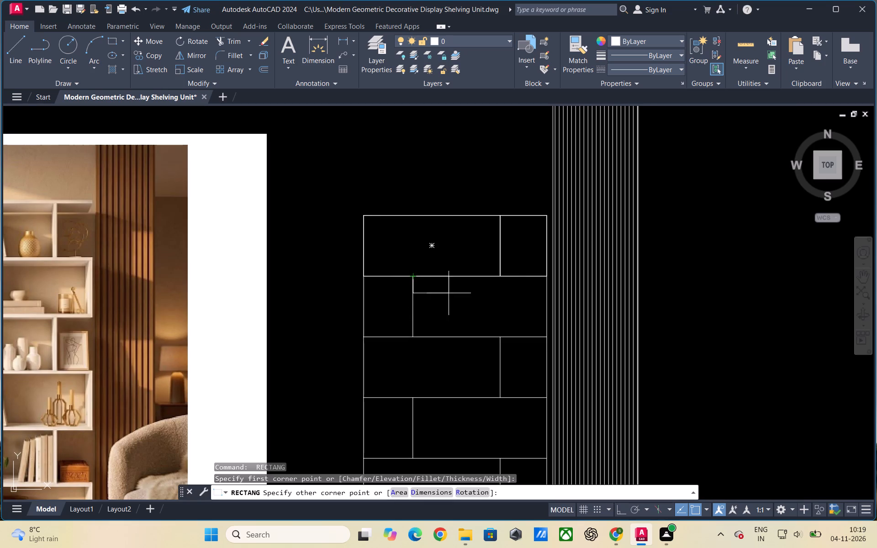
pyautogui.click(544, 336)
pyautogui.press('space')
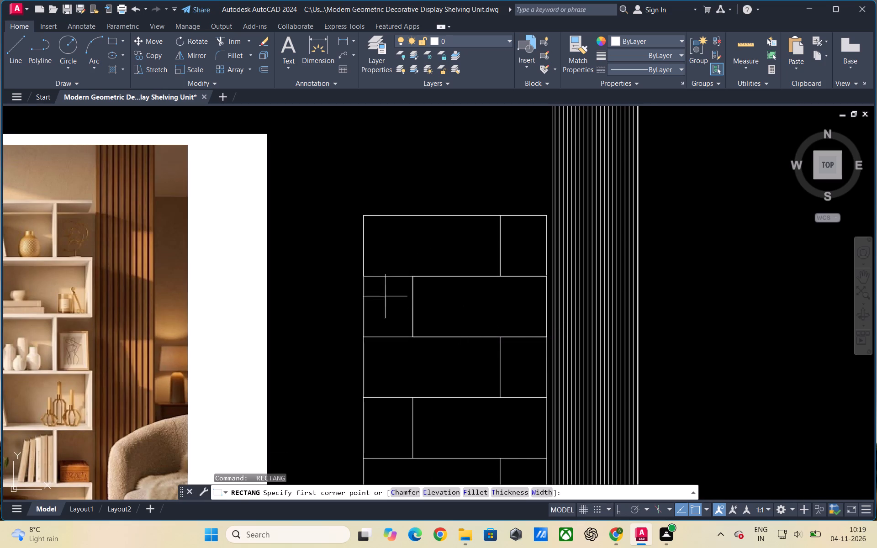
pyautogui.click(364, 277)
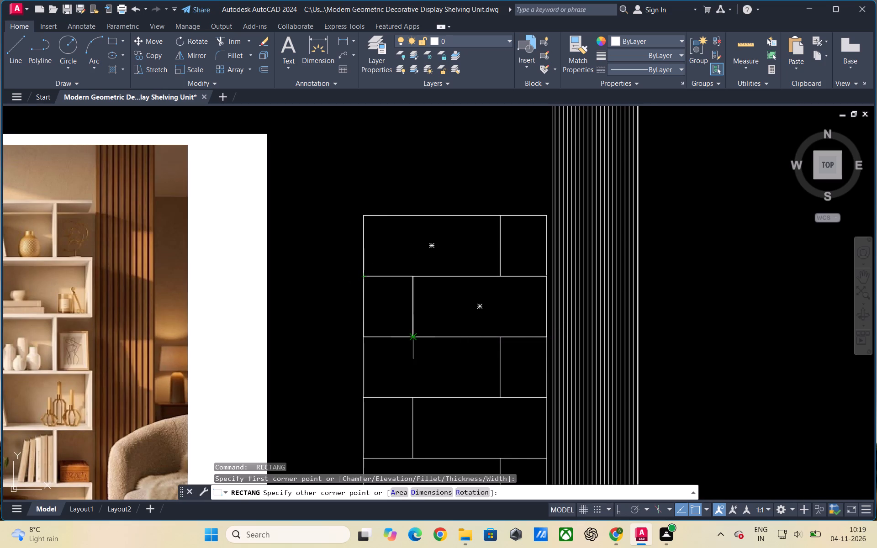
pyautogui.click(412, 335)
# Draw rectangles over the wide and narrow compartments of the third tier from the top, corner to corner.
pyautogui.scroll(-1, 347, 251)
pyautogui.scroll(1, 383, 321)
pyautogui.press('space')
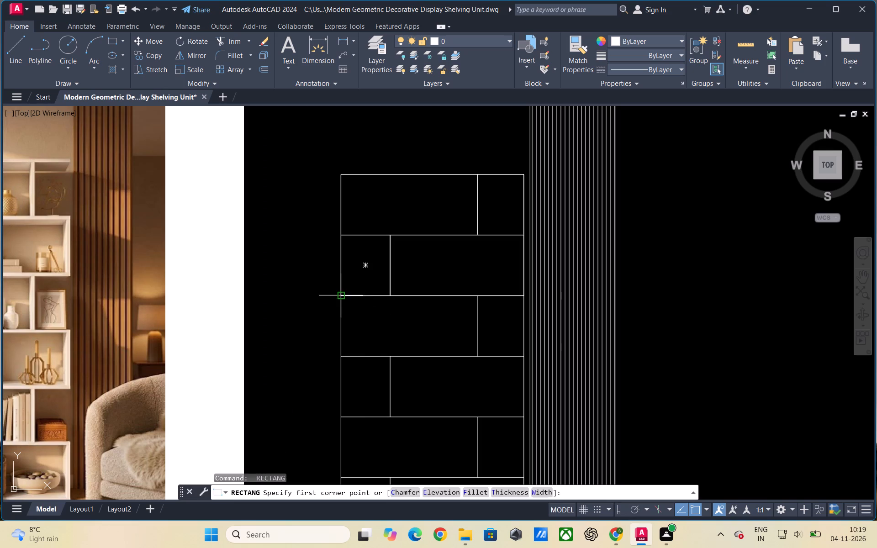
pyautogui.click(341, 296)
pyautogui.click(475, 353)
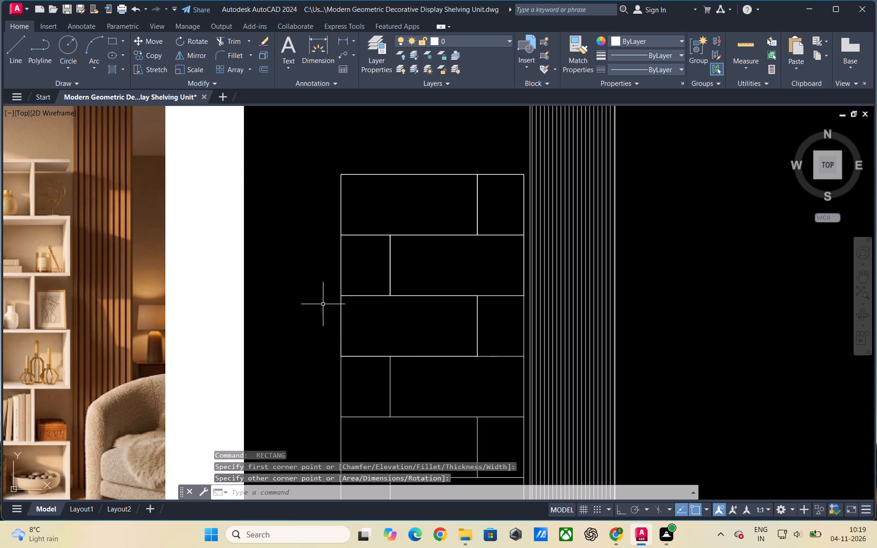
pyautogui.scroll(-1, 309, 290)
pyautogui.scroll(1, 410, 357)
pyautogui.press('space')
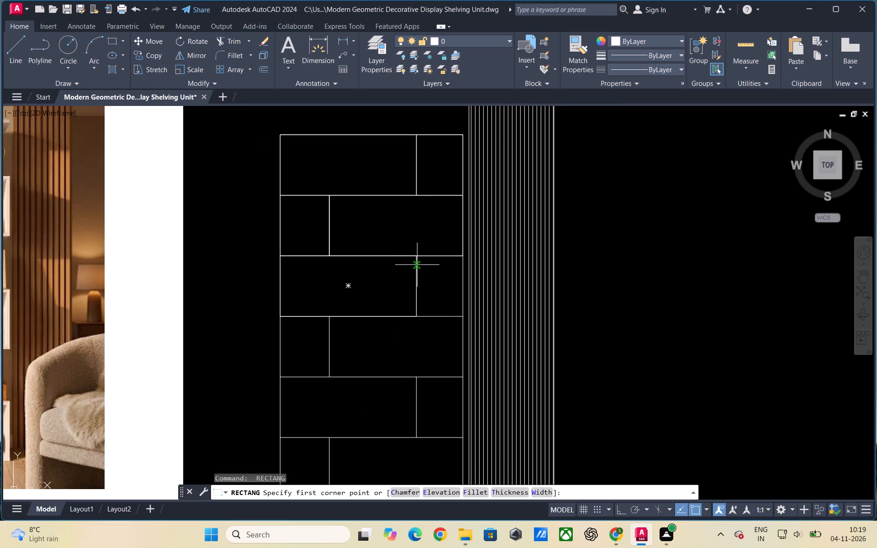
pyautogui.click(417, 257)
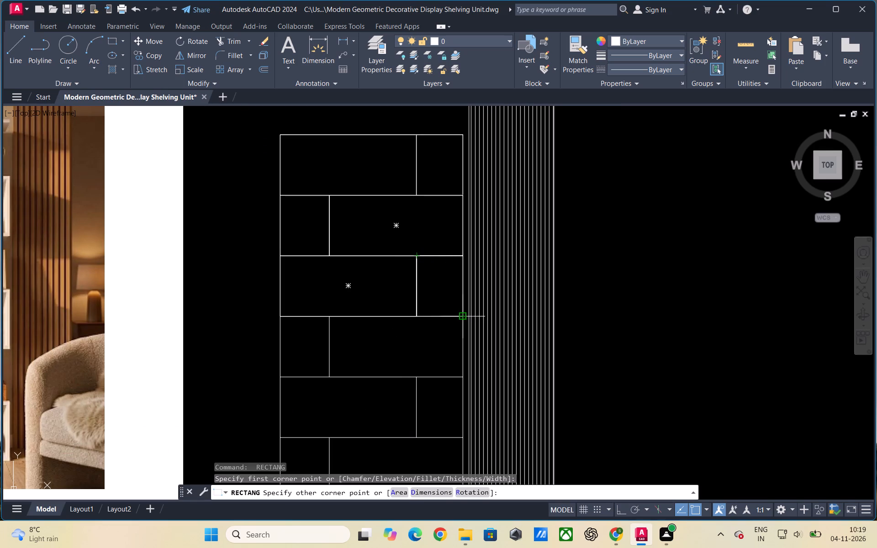
pyautogui.click(460, 316)
# Draw rectangles over the narrow and wide compartments of the fourth tier from the top.
pyautogui.scroll(-1, 404, 234)
pyautogui.scroll(1, 391, 361)
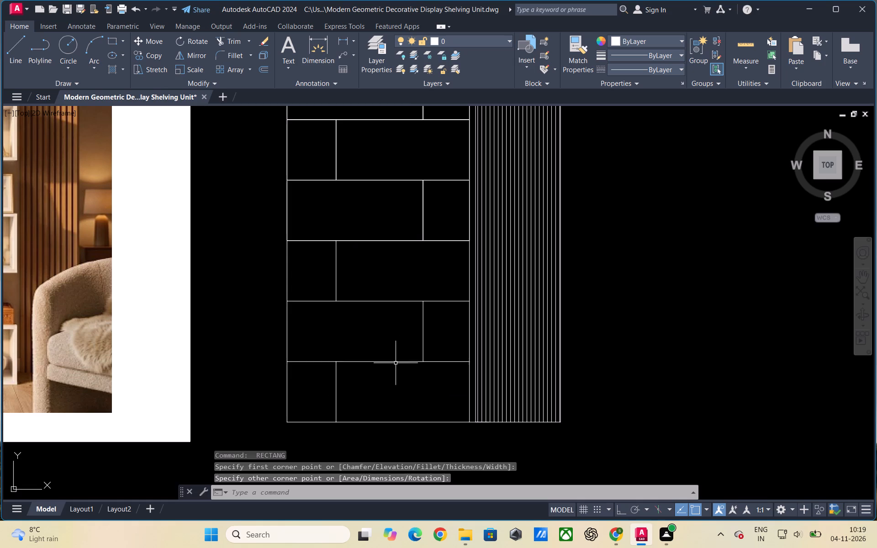
pyautogui.press('space')
pyautogui.click(287, 242)
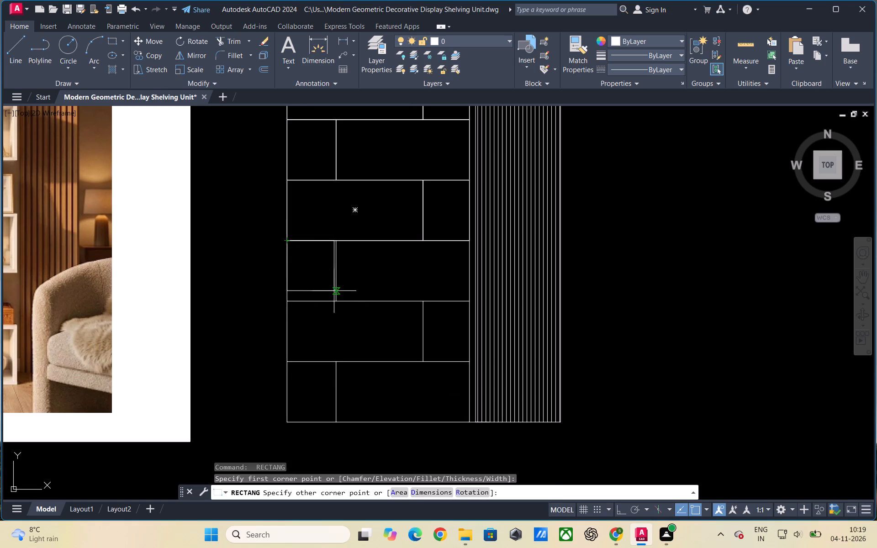
pyautogui.click(336, 300)
pyautogui.press('space')
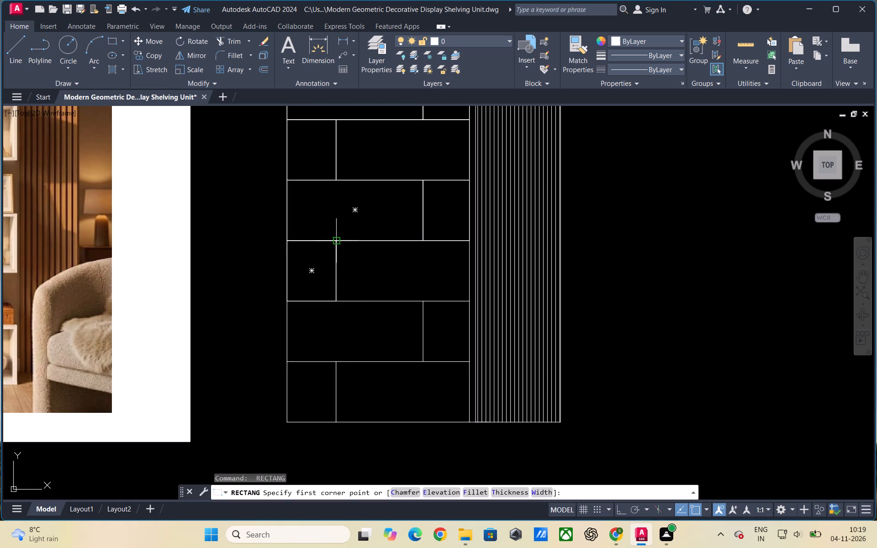
pyautogui.click(336, 242)
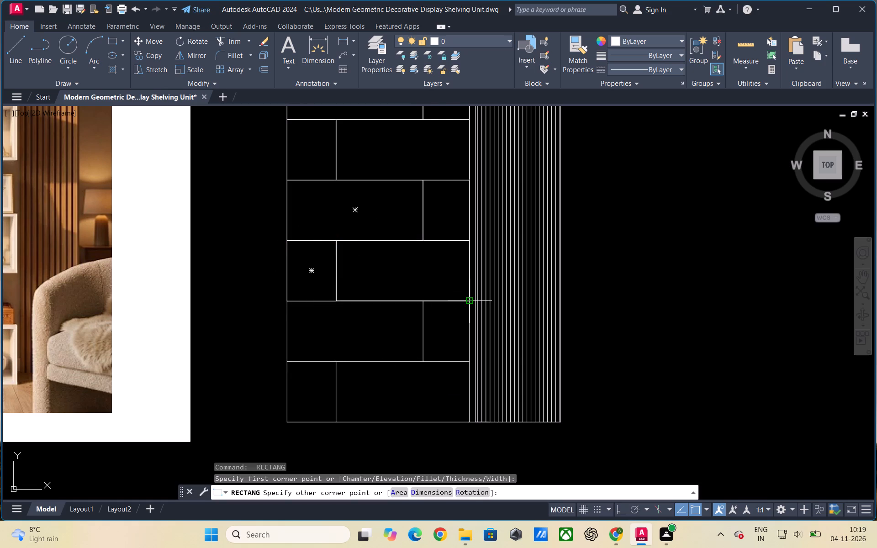
pyautogui.click(468, 301)
# Draw rectangles over the wide and narrow compartments of the fifth tier from the top.
pyautogui.scroll(-1, 396, 247)
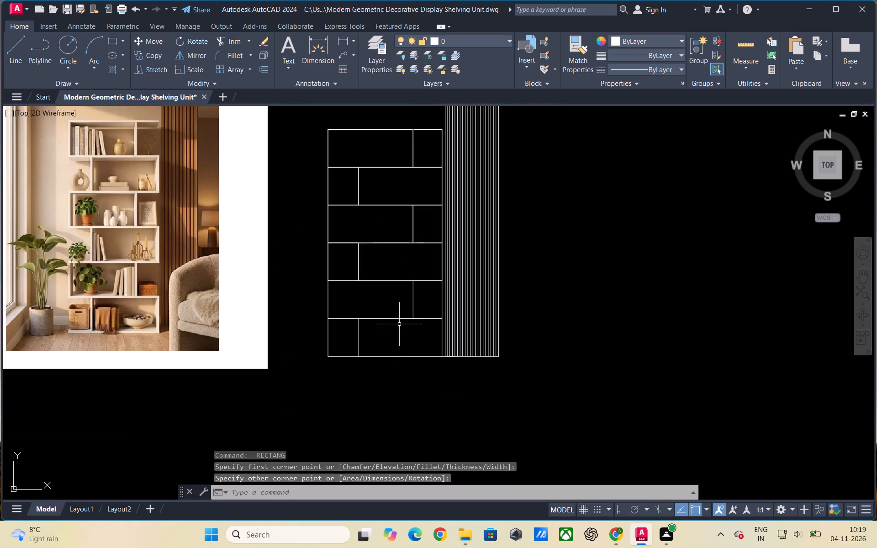
pyautogui.scroll(1, 402, 337)
pyautogui.press('space')
pyautogui.click(283, 249)
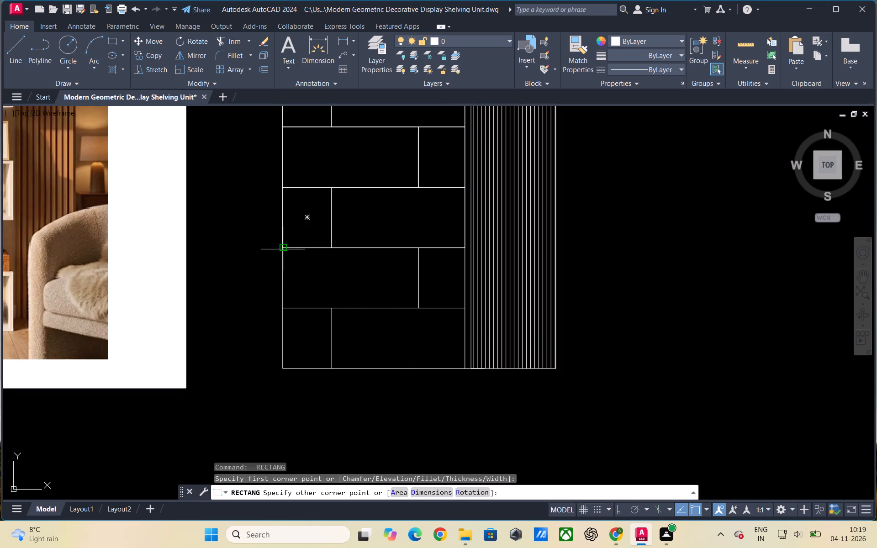
pyautogui.click(417, 309)
pyautogui.press('space')
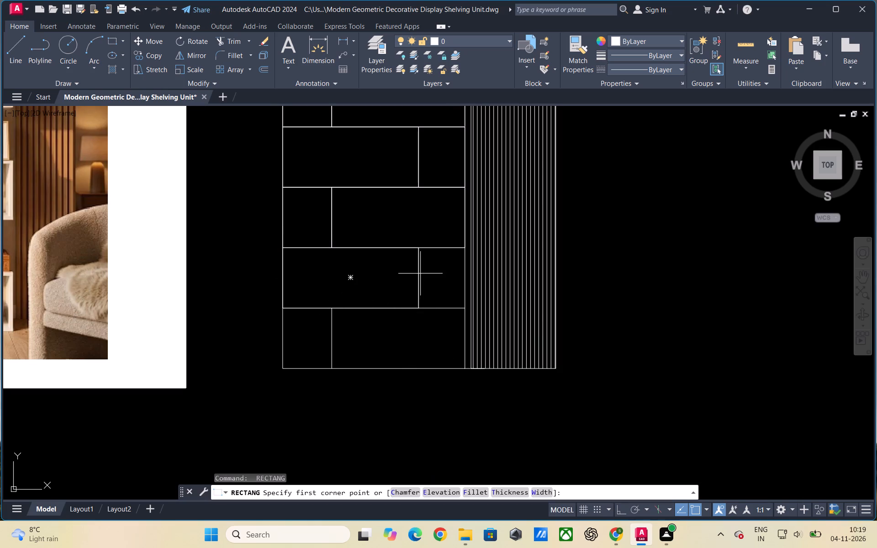
pyautogui.scroll(2, 417, 261)
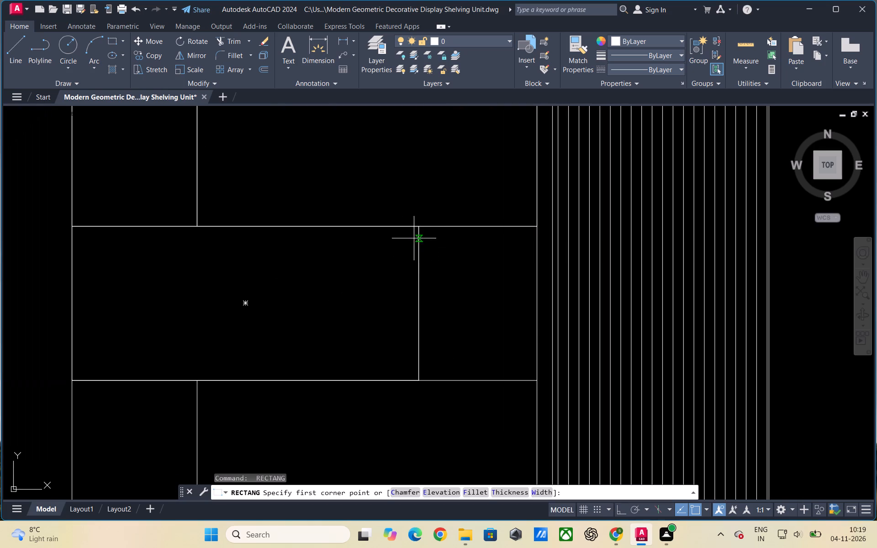
pyautogui.click(418, 228)
pyautogui.scroll(-1, 356, 226)
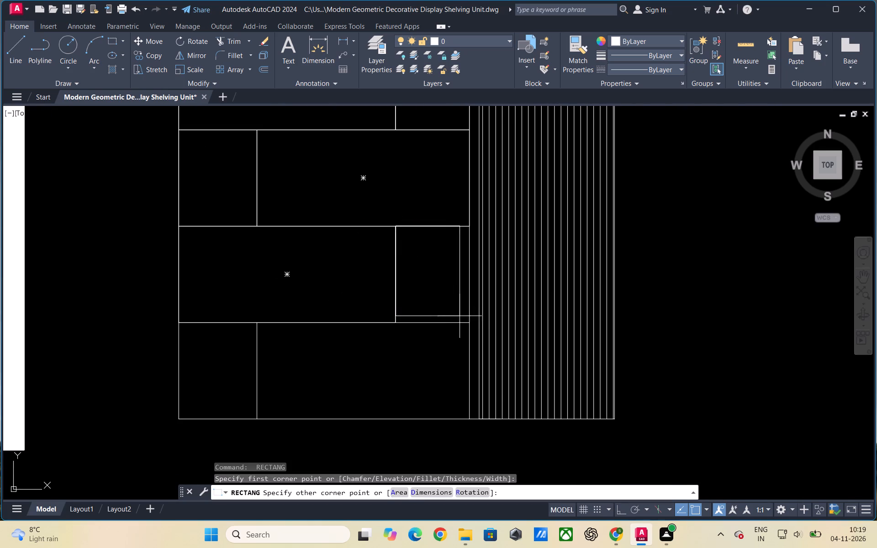
pyautogui.click(469, 324)
# Trace the wide and narrow compartments of the shelving unit's bottom tier with rectangles.
pyautogui.press('space')
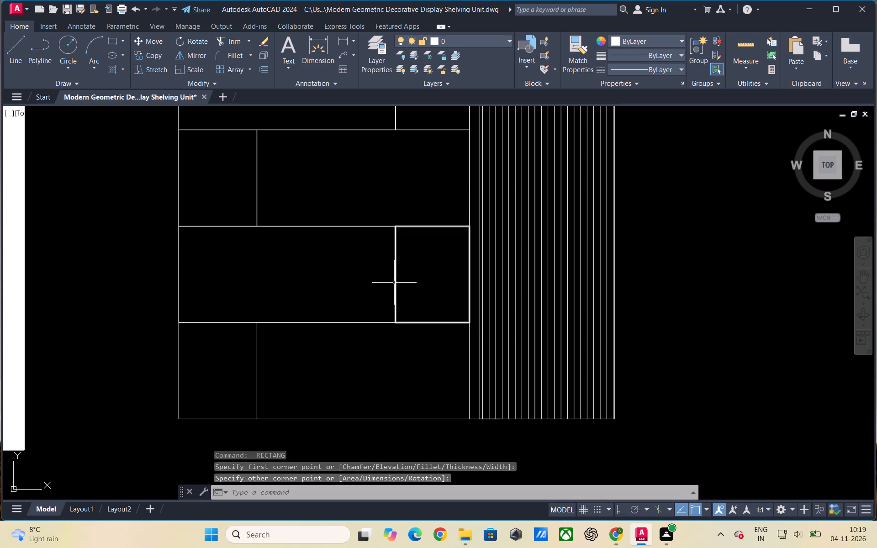
pyautogui.scroll(-1, 366, 261)
pyautogui.scroll(1, 341, 356)
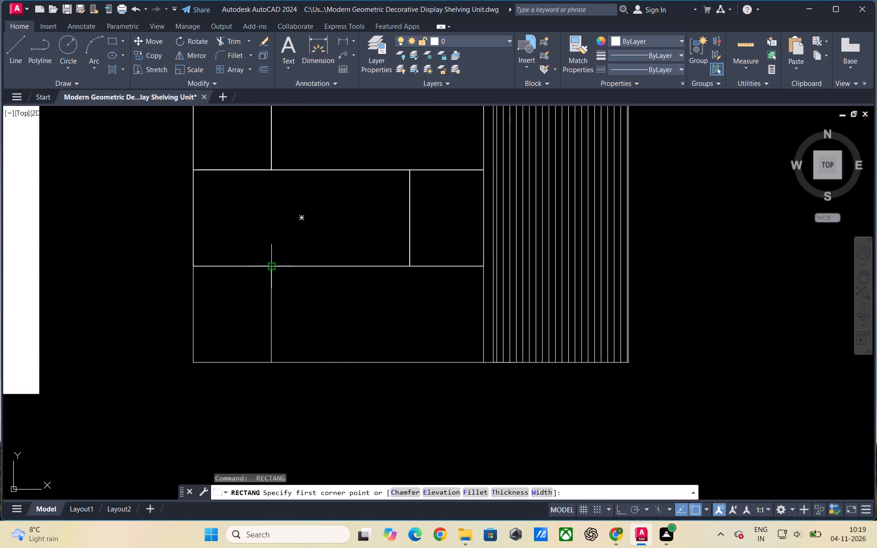
pyautogui.click(272, 267)
pyautogui.click(482, 360)
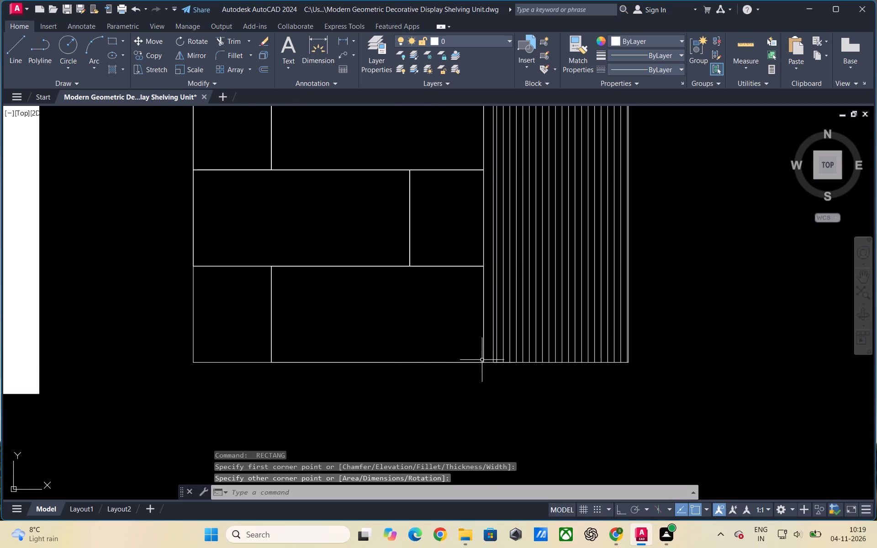
pyautogui.press('space')
pyautogui.click(192, 267)
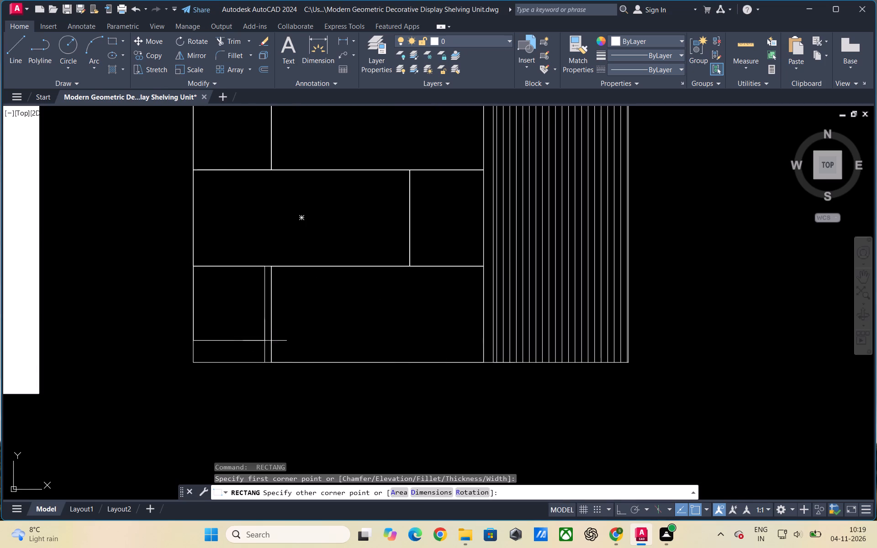
pyautogui.click(271, 361)
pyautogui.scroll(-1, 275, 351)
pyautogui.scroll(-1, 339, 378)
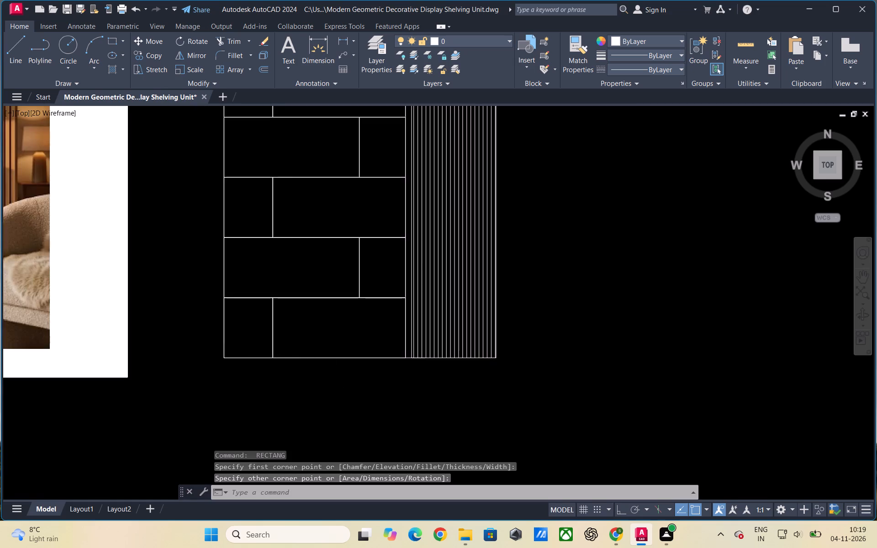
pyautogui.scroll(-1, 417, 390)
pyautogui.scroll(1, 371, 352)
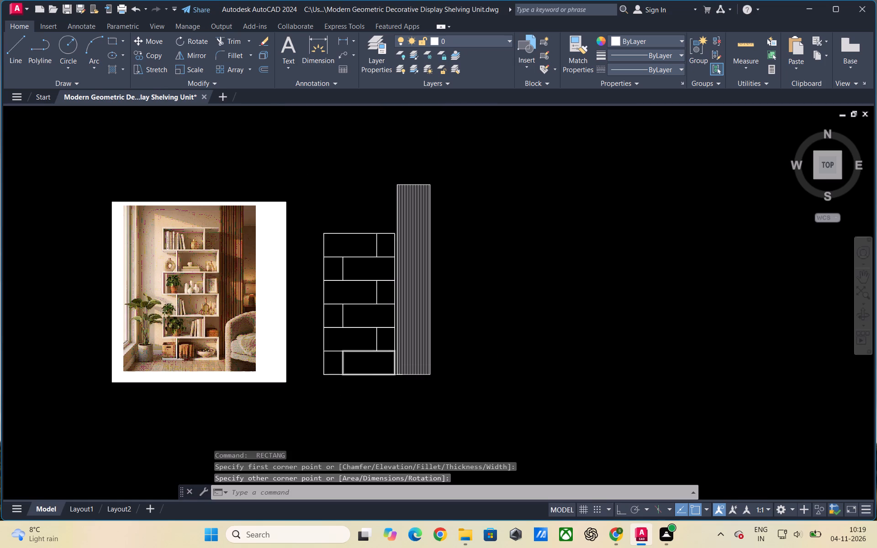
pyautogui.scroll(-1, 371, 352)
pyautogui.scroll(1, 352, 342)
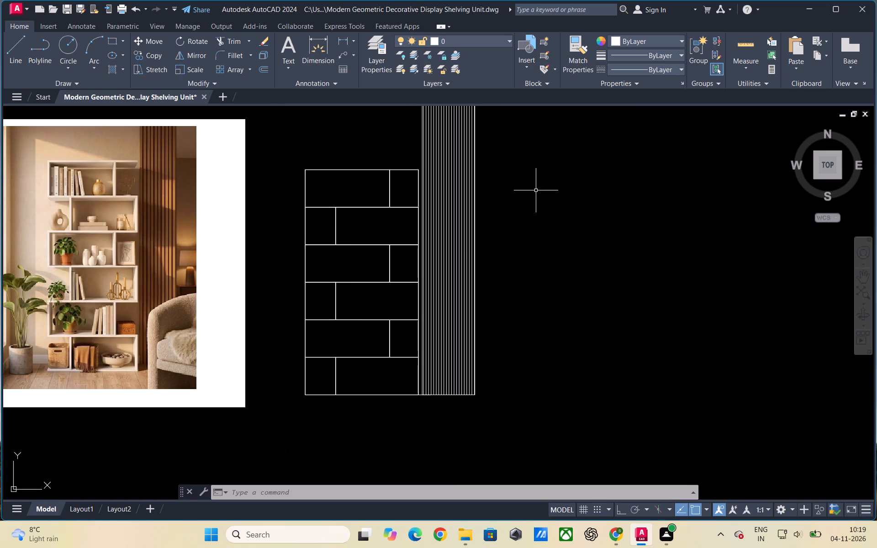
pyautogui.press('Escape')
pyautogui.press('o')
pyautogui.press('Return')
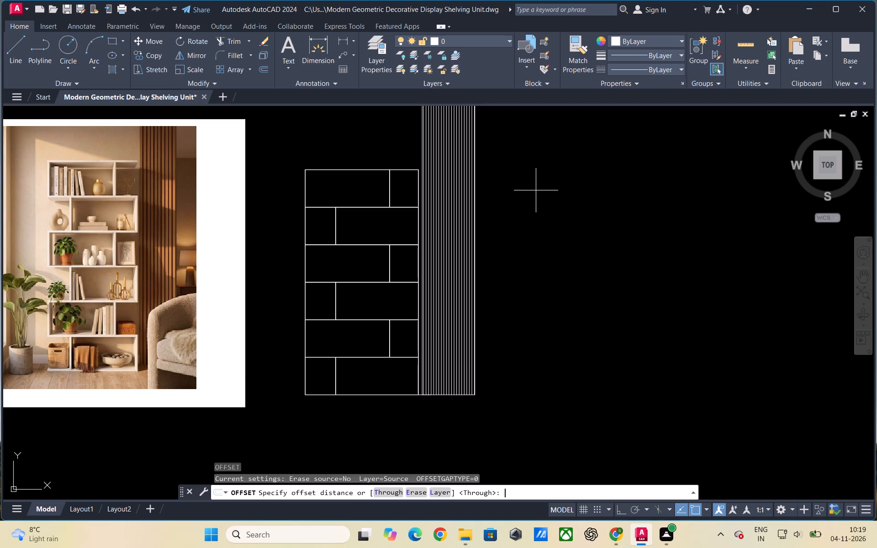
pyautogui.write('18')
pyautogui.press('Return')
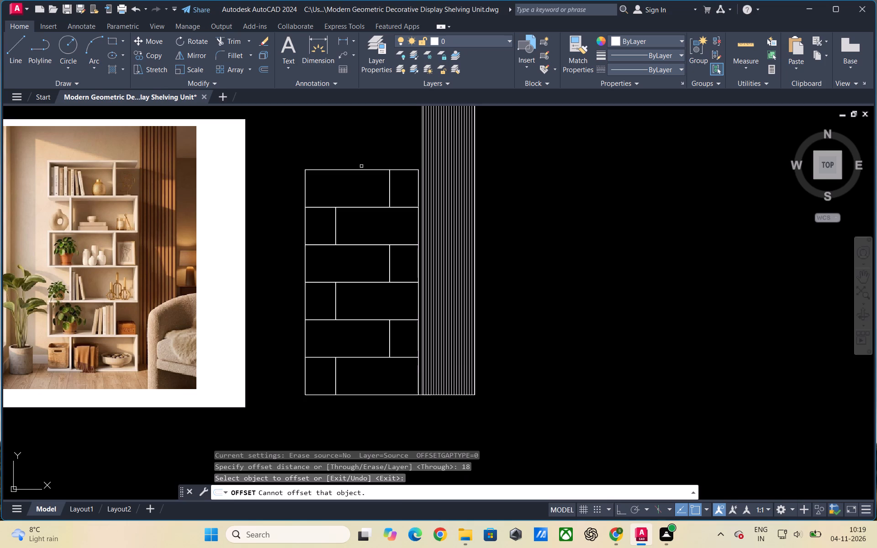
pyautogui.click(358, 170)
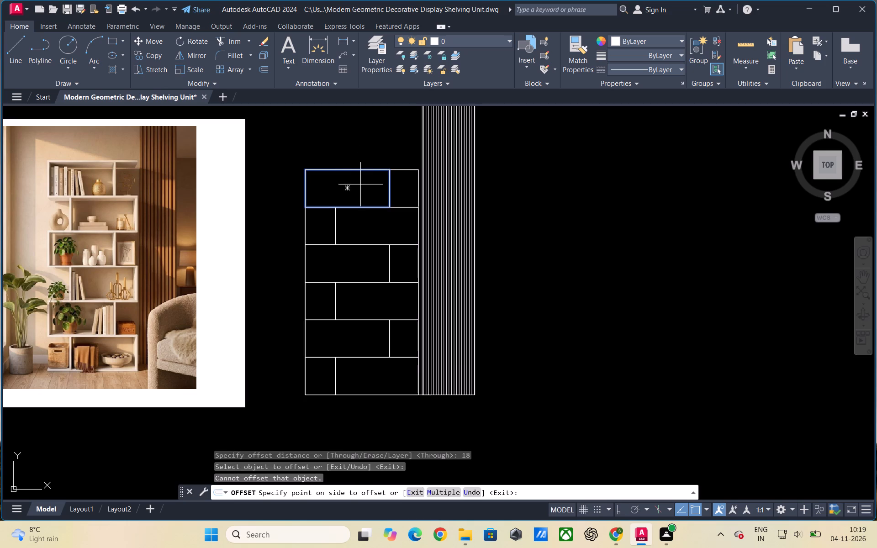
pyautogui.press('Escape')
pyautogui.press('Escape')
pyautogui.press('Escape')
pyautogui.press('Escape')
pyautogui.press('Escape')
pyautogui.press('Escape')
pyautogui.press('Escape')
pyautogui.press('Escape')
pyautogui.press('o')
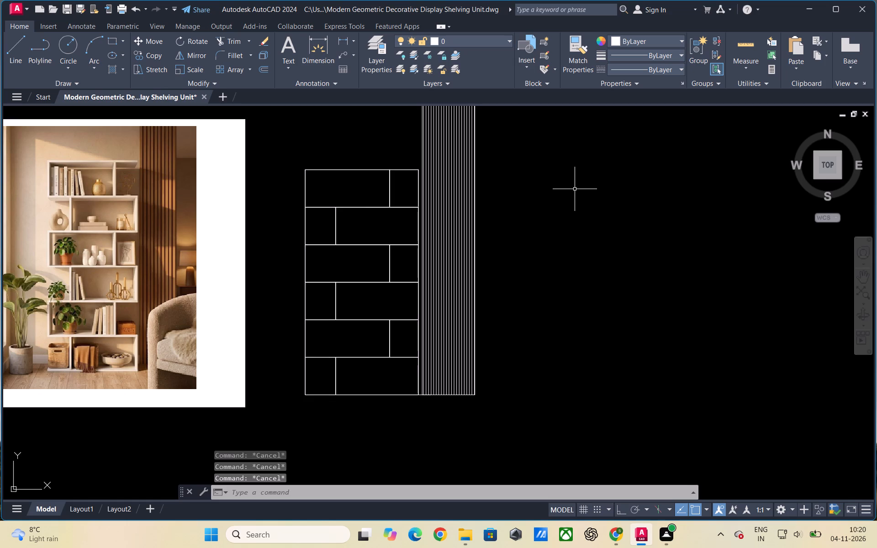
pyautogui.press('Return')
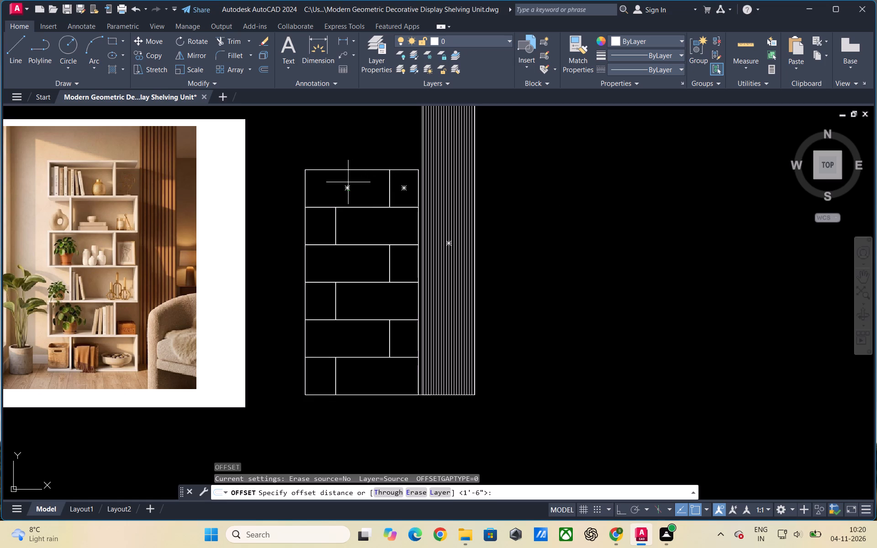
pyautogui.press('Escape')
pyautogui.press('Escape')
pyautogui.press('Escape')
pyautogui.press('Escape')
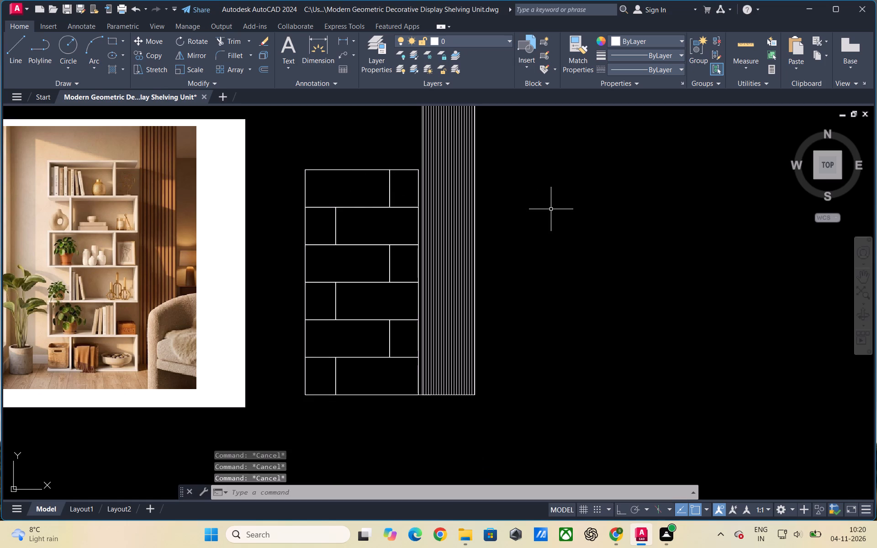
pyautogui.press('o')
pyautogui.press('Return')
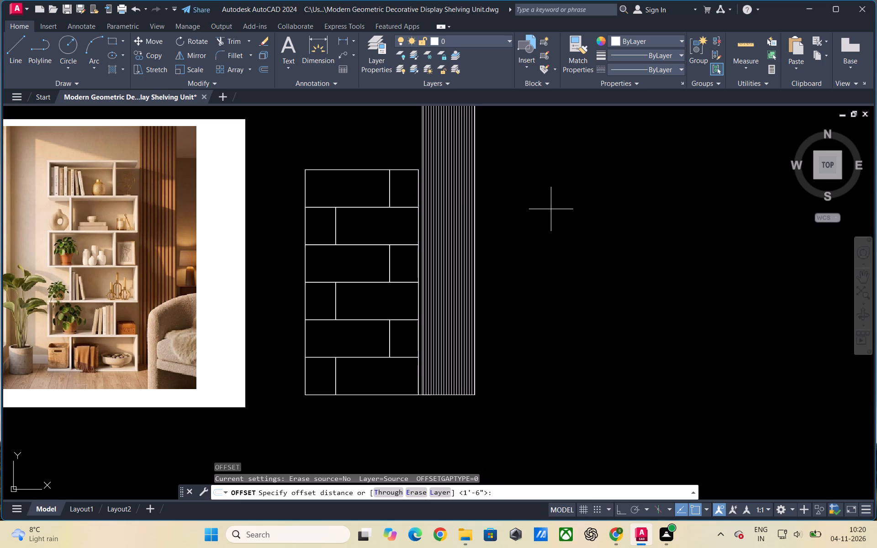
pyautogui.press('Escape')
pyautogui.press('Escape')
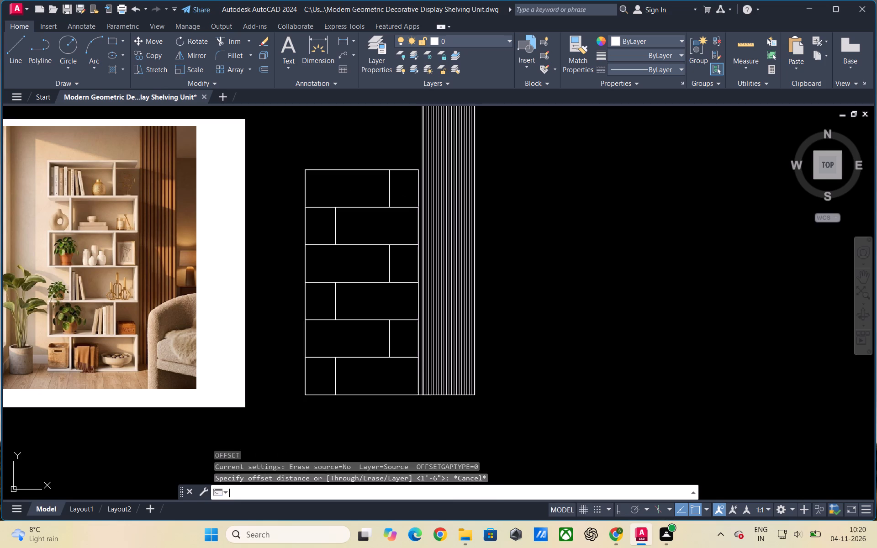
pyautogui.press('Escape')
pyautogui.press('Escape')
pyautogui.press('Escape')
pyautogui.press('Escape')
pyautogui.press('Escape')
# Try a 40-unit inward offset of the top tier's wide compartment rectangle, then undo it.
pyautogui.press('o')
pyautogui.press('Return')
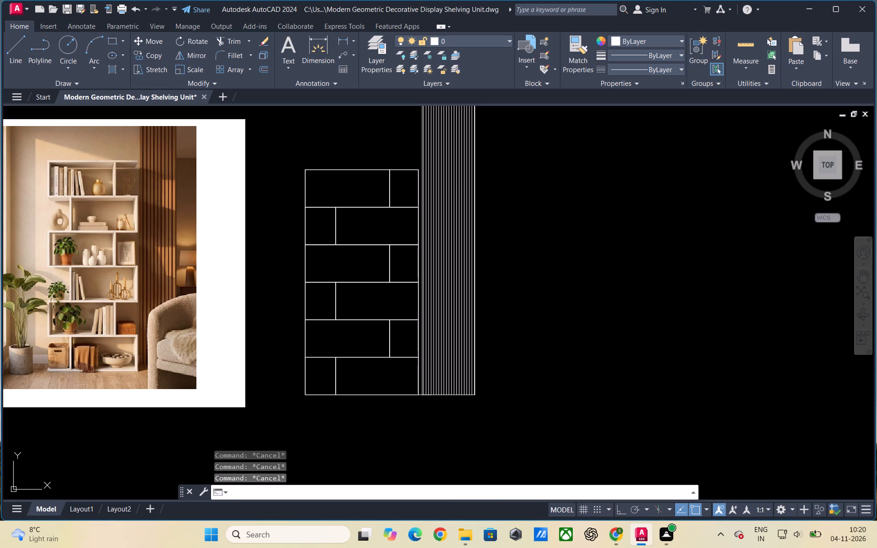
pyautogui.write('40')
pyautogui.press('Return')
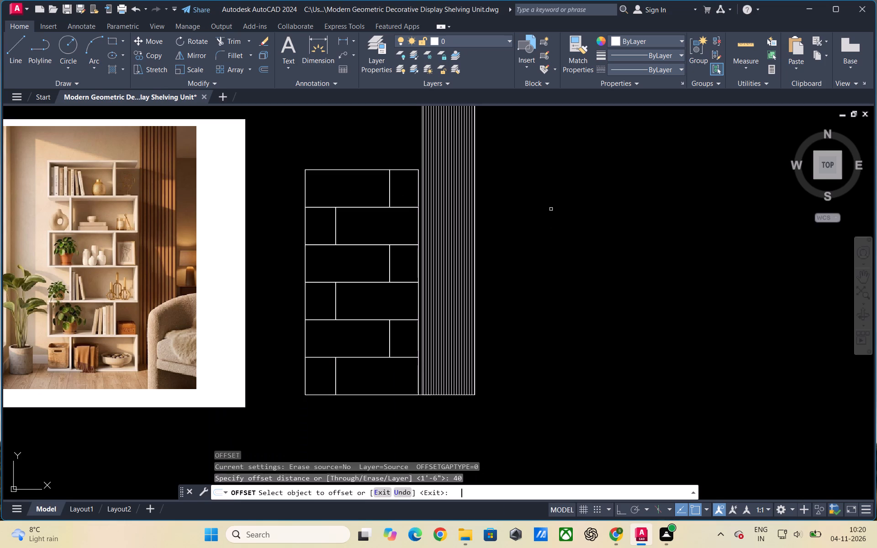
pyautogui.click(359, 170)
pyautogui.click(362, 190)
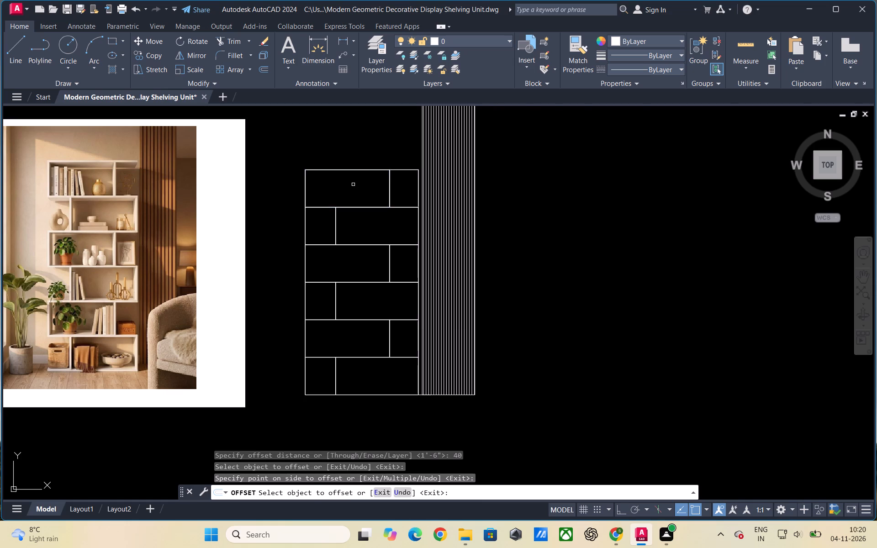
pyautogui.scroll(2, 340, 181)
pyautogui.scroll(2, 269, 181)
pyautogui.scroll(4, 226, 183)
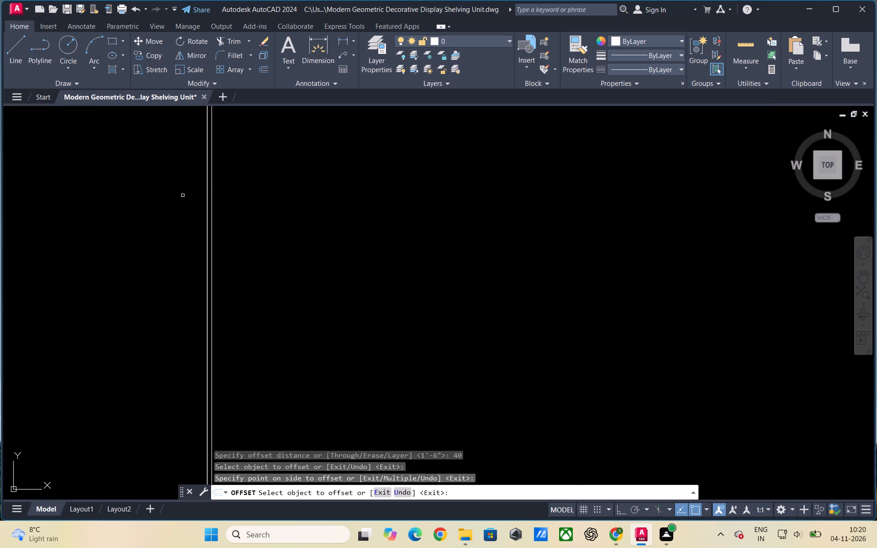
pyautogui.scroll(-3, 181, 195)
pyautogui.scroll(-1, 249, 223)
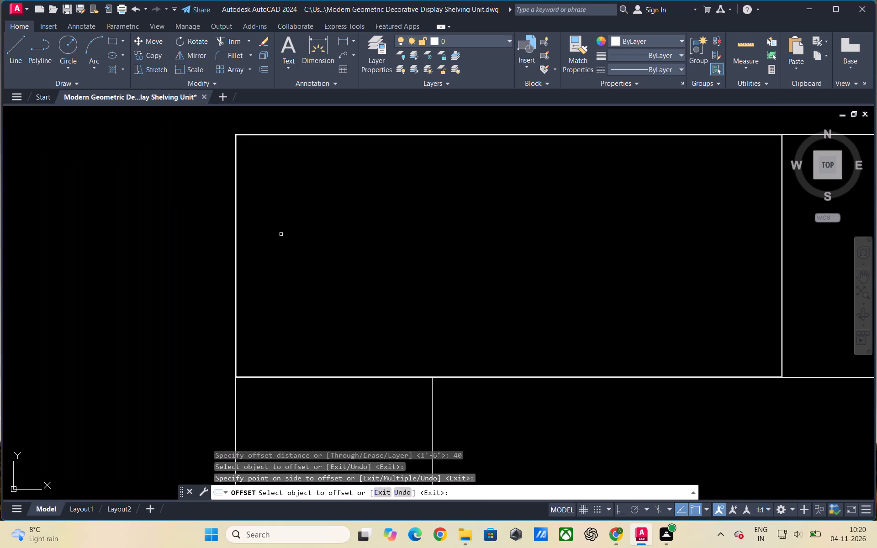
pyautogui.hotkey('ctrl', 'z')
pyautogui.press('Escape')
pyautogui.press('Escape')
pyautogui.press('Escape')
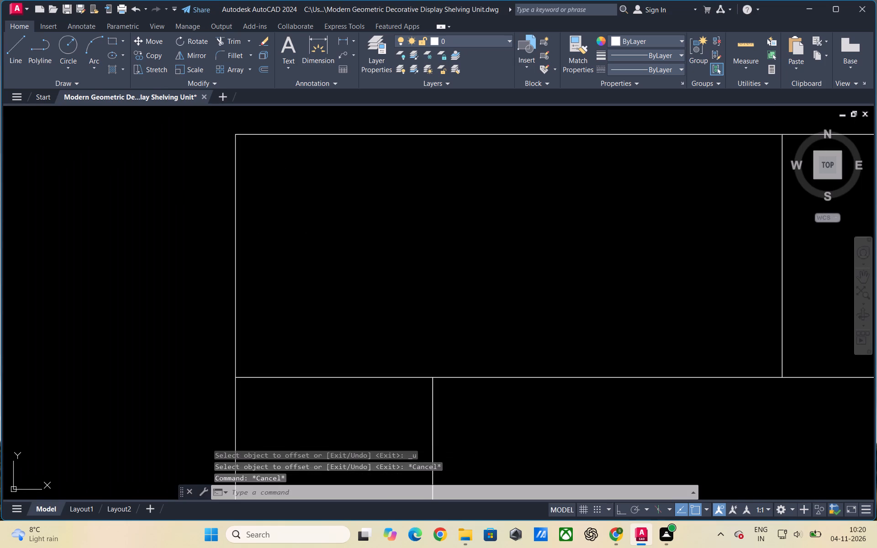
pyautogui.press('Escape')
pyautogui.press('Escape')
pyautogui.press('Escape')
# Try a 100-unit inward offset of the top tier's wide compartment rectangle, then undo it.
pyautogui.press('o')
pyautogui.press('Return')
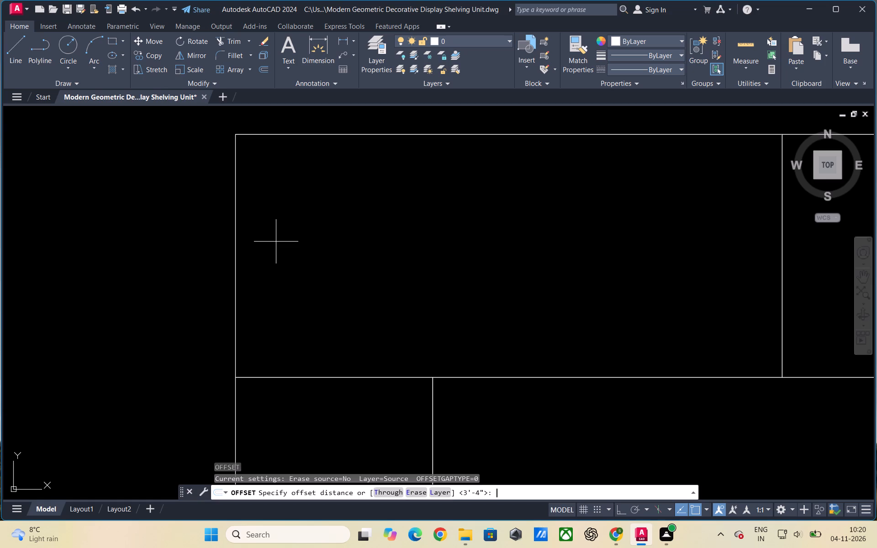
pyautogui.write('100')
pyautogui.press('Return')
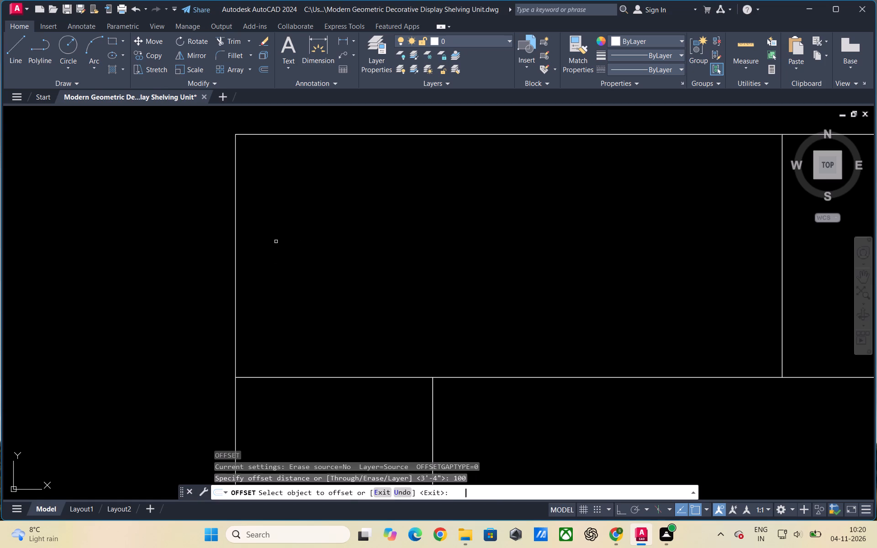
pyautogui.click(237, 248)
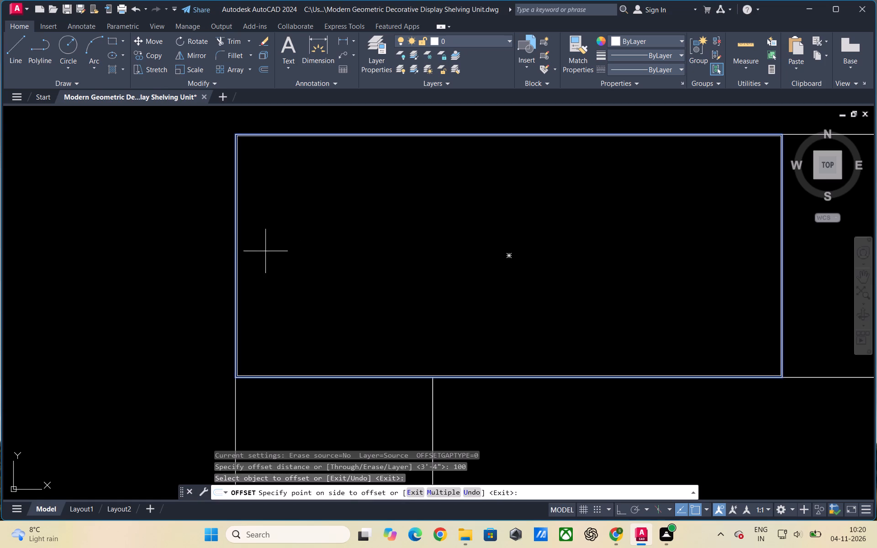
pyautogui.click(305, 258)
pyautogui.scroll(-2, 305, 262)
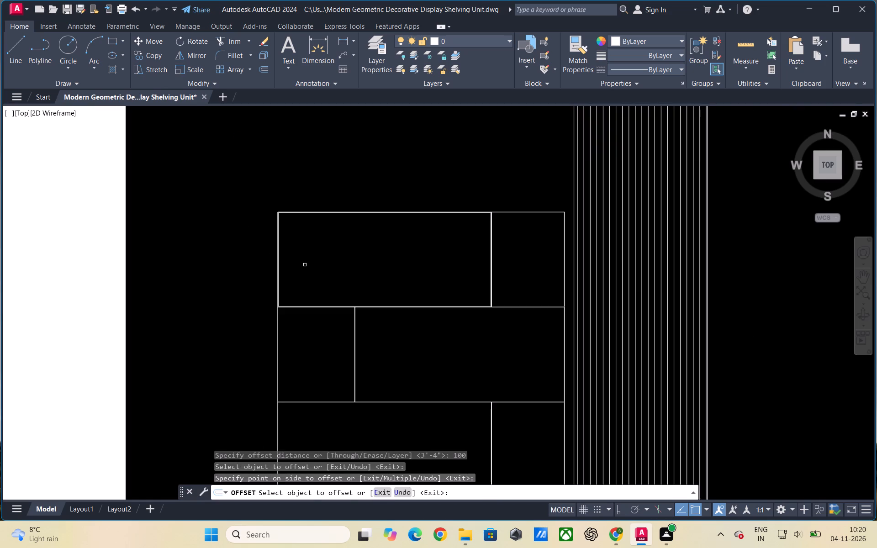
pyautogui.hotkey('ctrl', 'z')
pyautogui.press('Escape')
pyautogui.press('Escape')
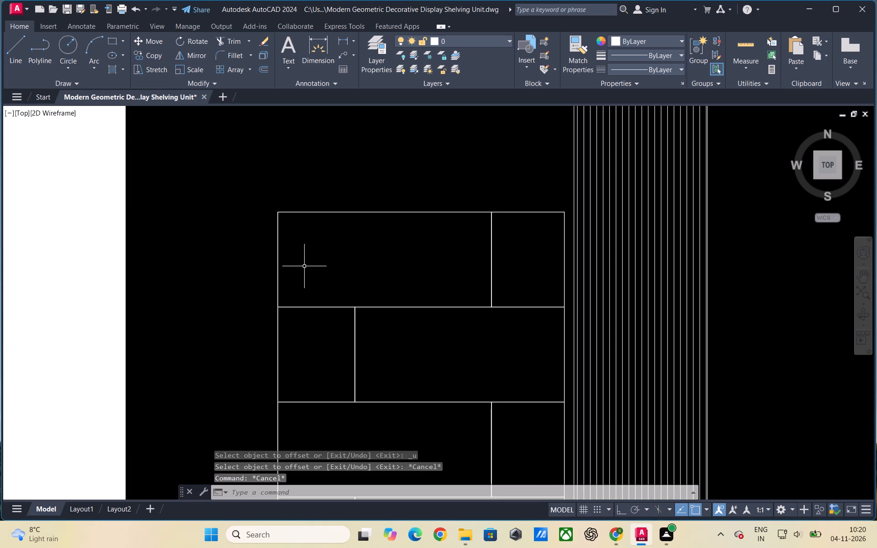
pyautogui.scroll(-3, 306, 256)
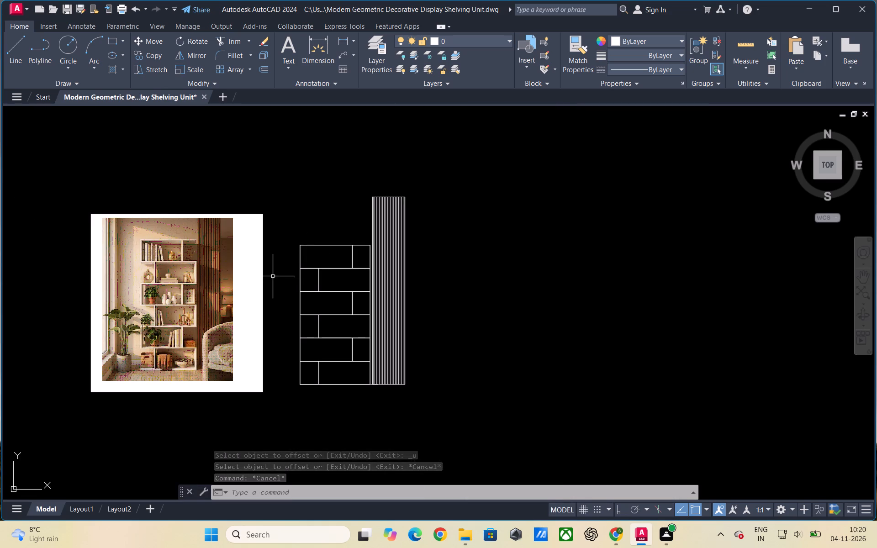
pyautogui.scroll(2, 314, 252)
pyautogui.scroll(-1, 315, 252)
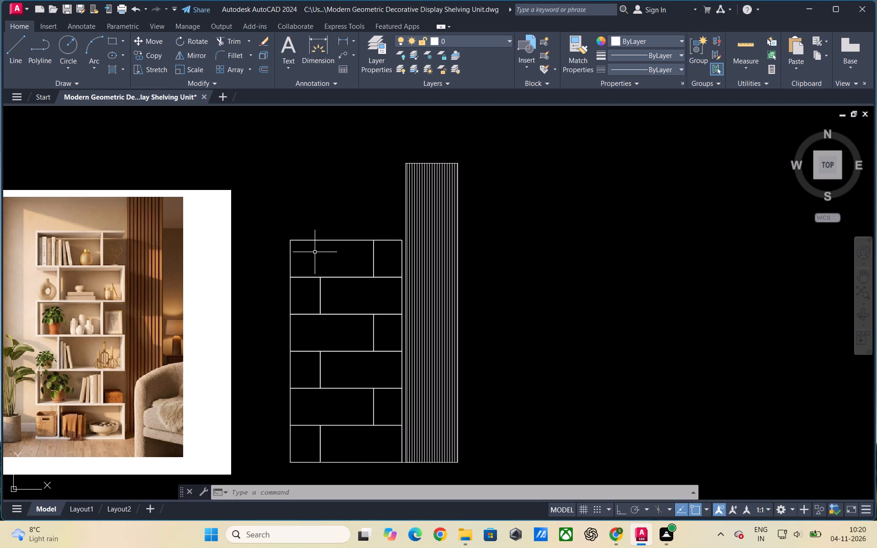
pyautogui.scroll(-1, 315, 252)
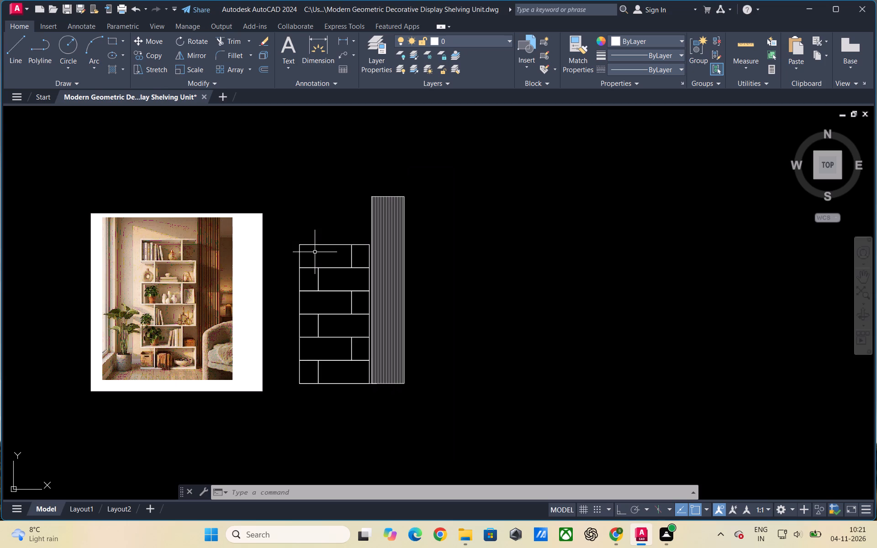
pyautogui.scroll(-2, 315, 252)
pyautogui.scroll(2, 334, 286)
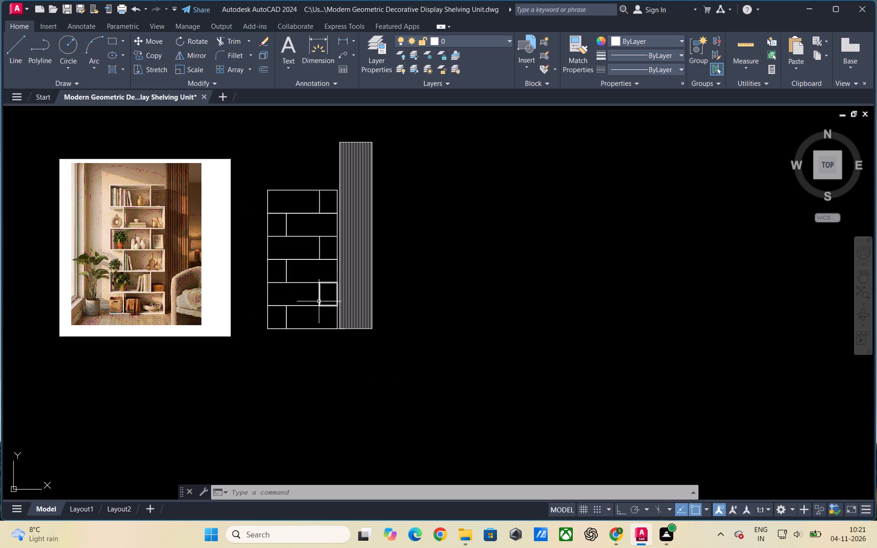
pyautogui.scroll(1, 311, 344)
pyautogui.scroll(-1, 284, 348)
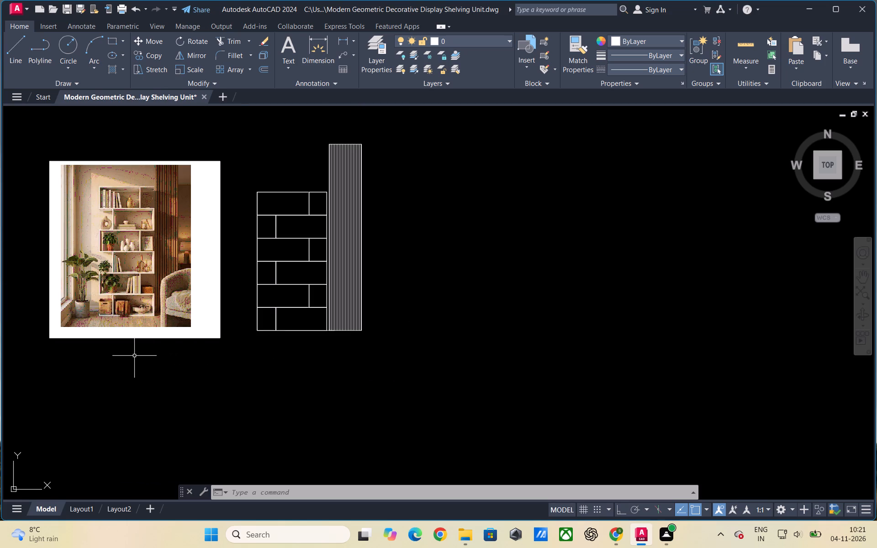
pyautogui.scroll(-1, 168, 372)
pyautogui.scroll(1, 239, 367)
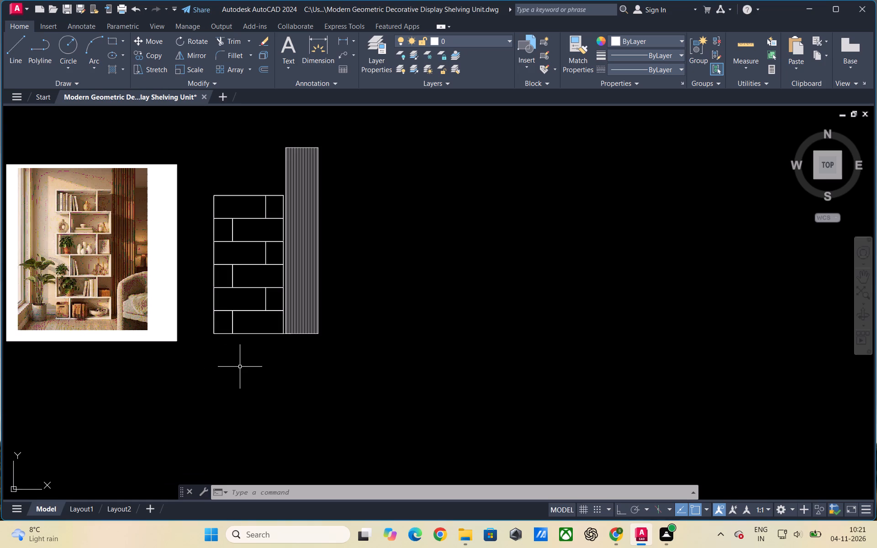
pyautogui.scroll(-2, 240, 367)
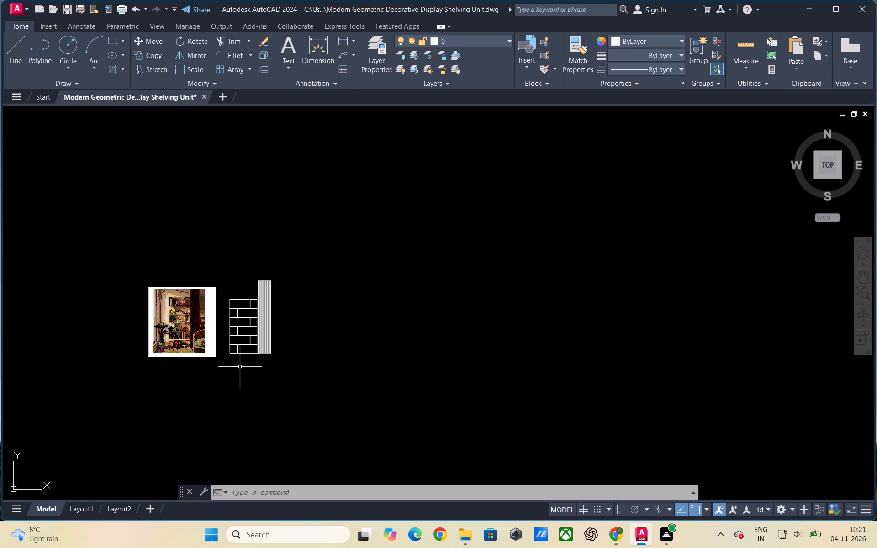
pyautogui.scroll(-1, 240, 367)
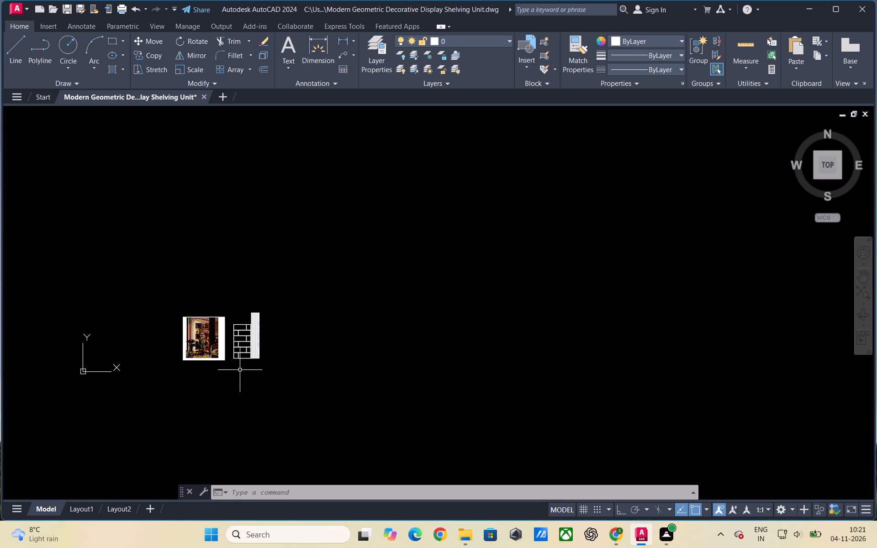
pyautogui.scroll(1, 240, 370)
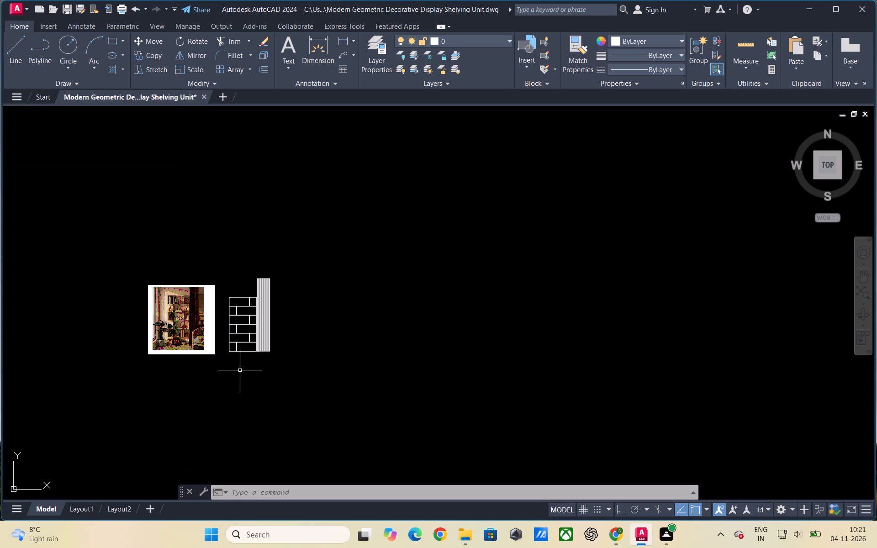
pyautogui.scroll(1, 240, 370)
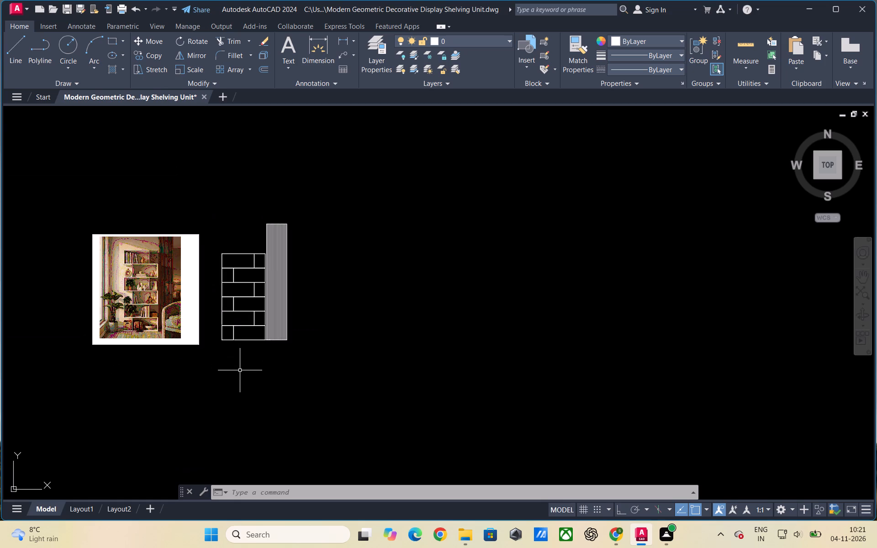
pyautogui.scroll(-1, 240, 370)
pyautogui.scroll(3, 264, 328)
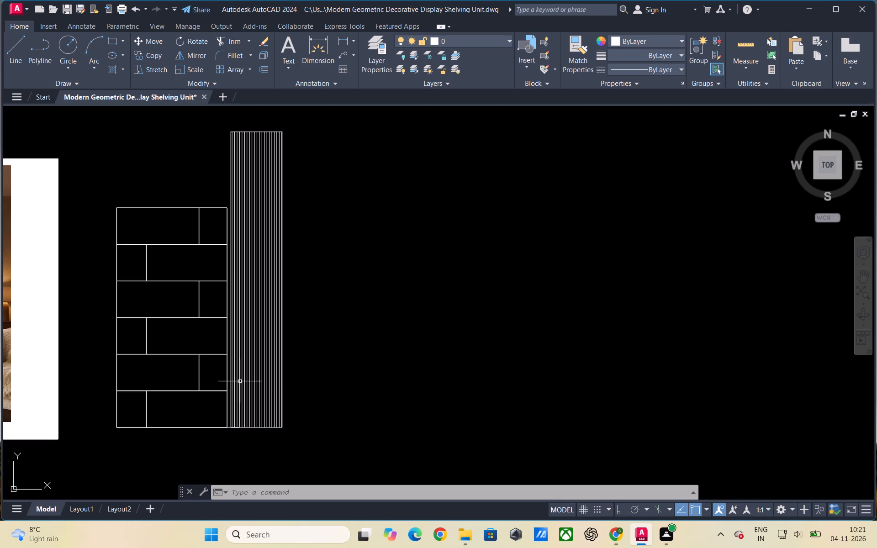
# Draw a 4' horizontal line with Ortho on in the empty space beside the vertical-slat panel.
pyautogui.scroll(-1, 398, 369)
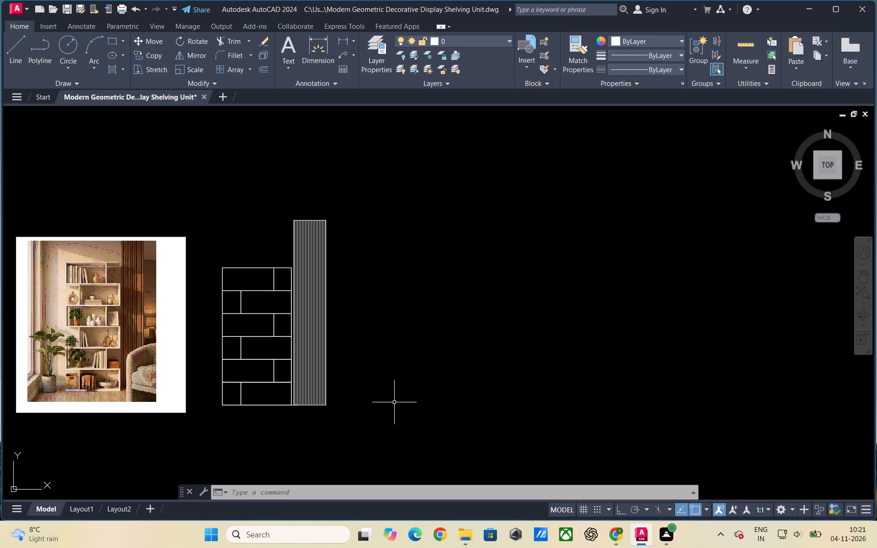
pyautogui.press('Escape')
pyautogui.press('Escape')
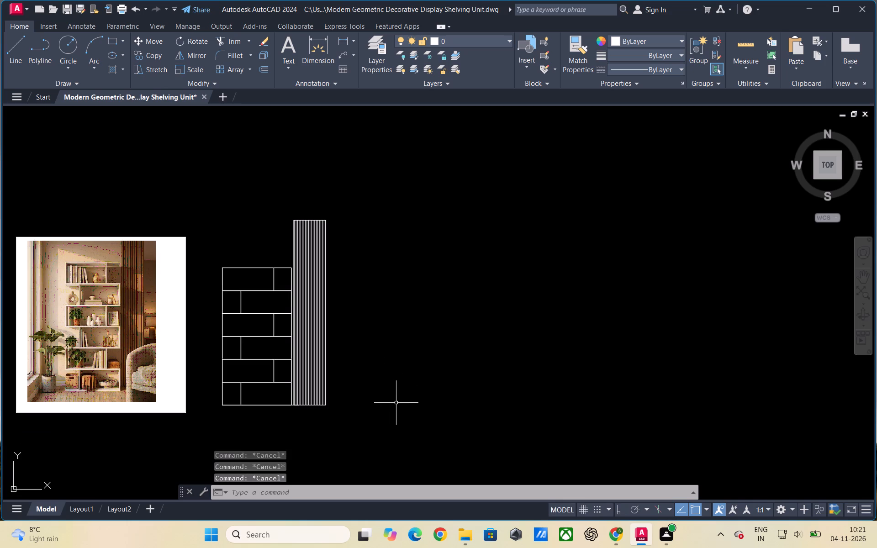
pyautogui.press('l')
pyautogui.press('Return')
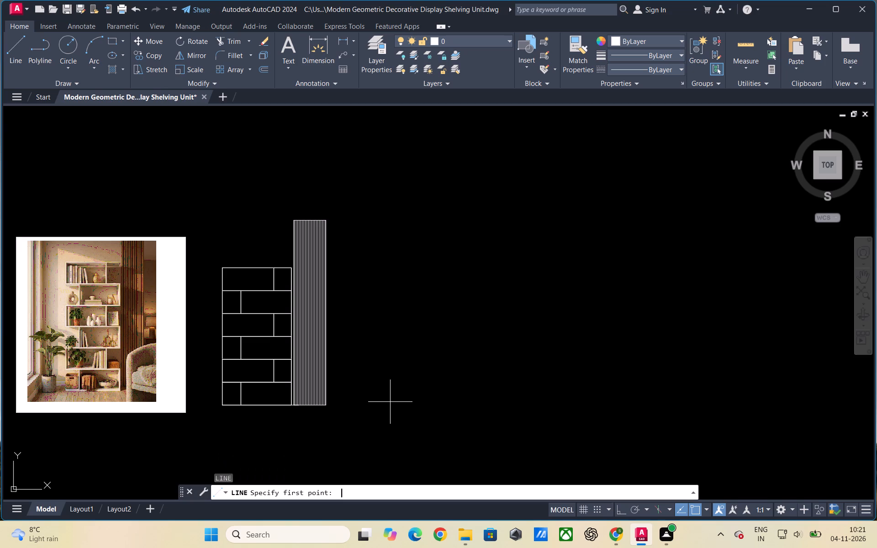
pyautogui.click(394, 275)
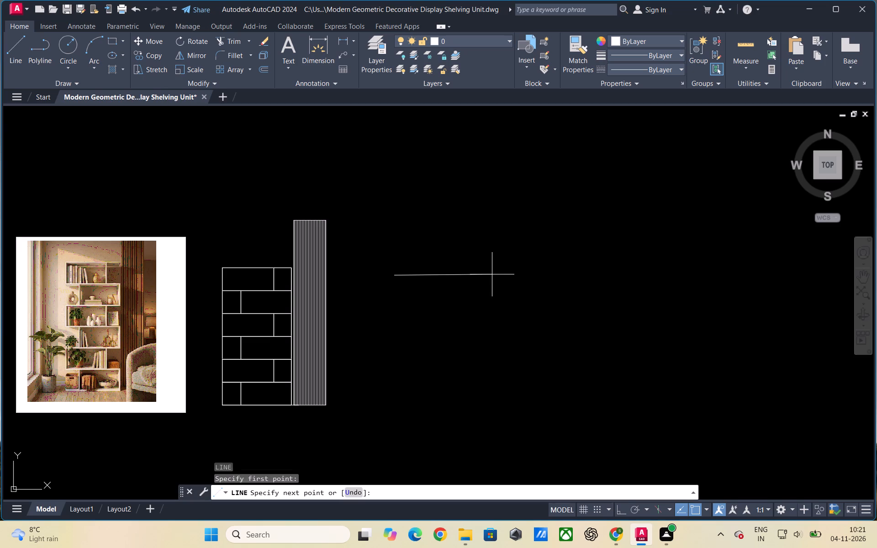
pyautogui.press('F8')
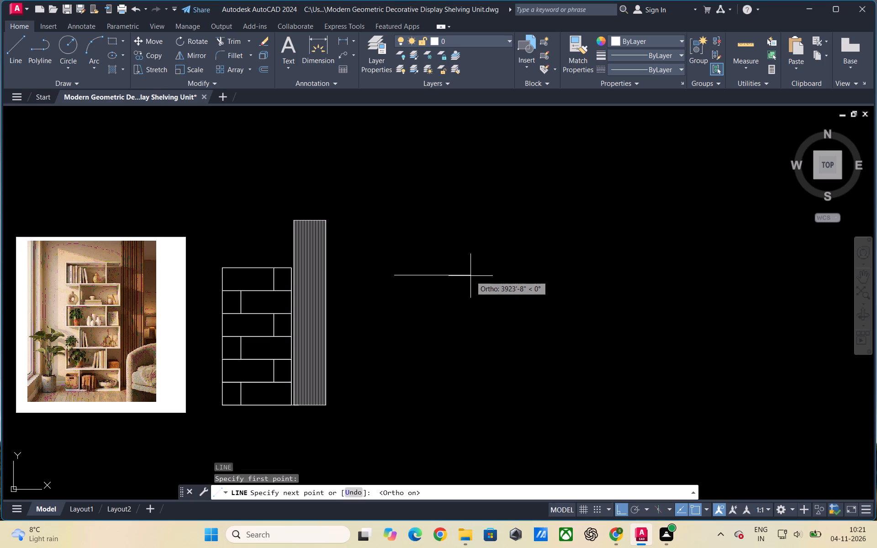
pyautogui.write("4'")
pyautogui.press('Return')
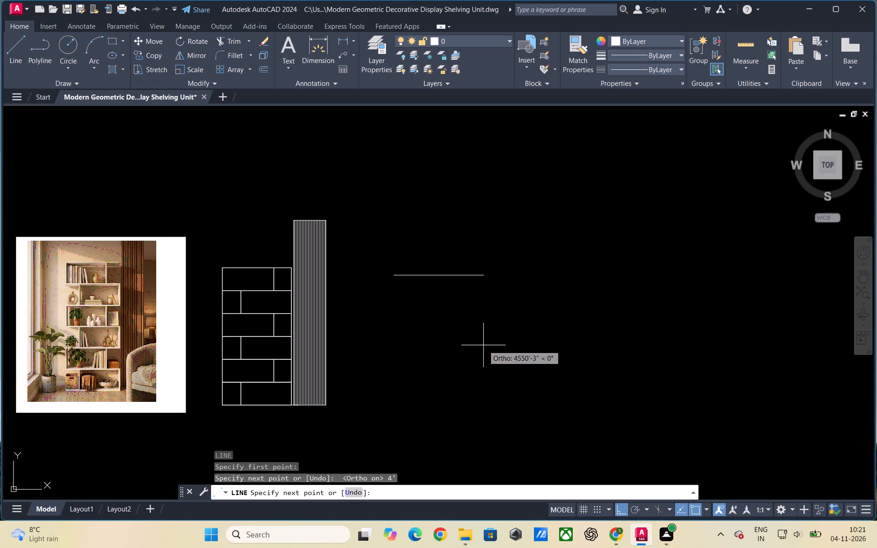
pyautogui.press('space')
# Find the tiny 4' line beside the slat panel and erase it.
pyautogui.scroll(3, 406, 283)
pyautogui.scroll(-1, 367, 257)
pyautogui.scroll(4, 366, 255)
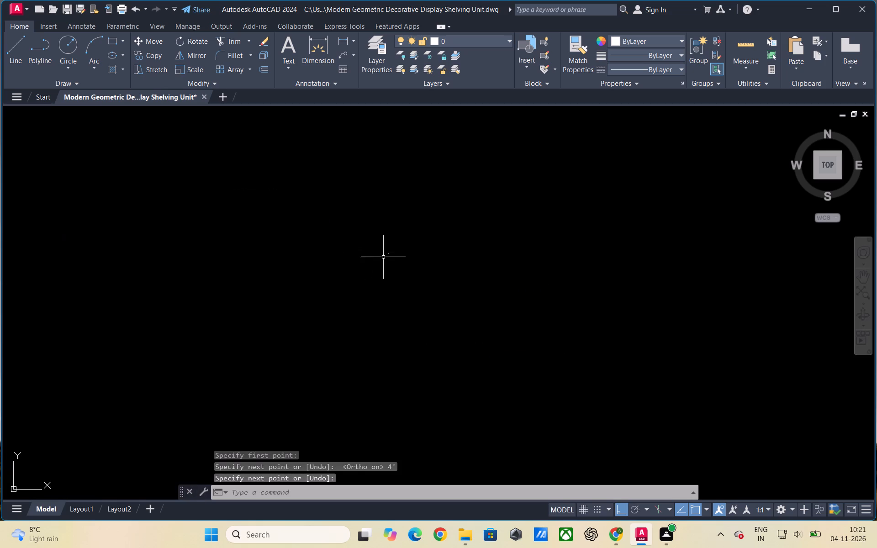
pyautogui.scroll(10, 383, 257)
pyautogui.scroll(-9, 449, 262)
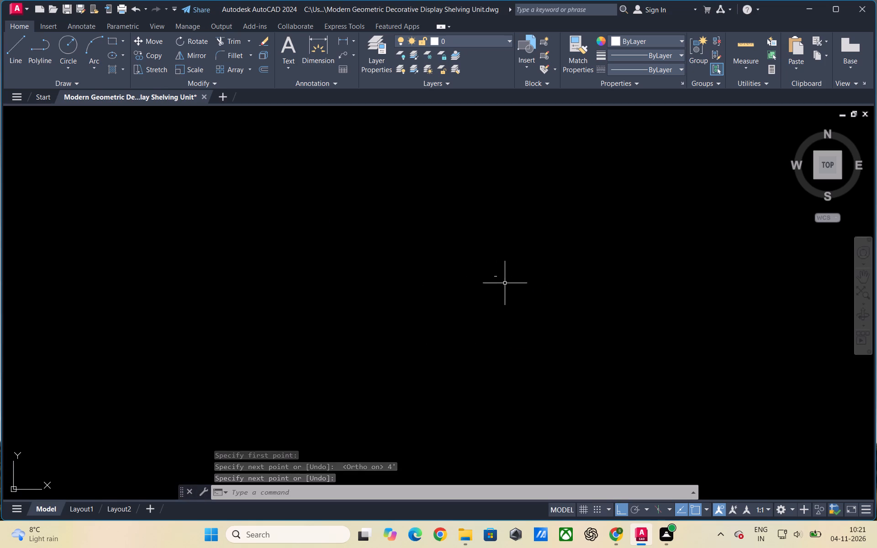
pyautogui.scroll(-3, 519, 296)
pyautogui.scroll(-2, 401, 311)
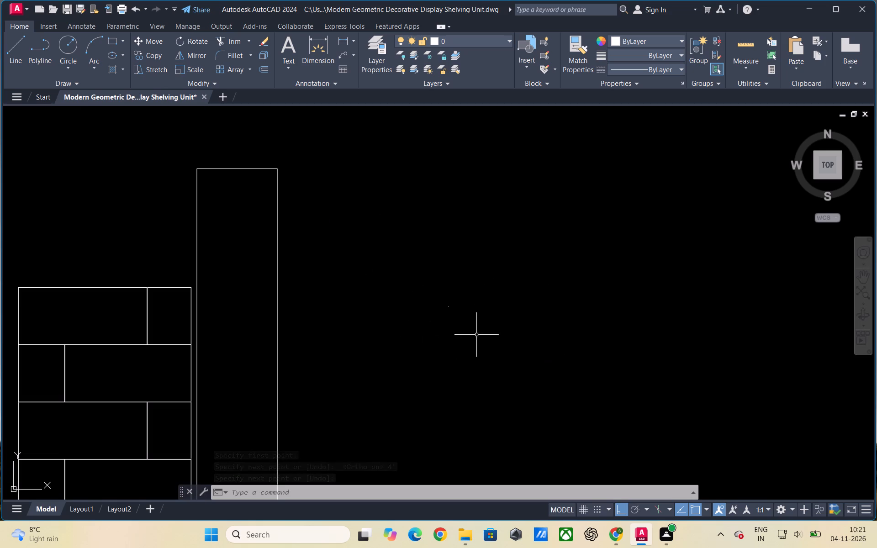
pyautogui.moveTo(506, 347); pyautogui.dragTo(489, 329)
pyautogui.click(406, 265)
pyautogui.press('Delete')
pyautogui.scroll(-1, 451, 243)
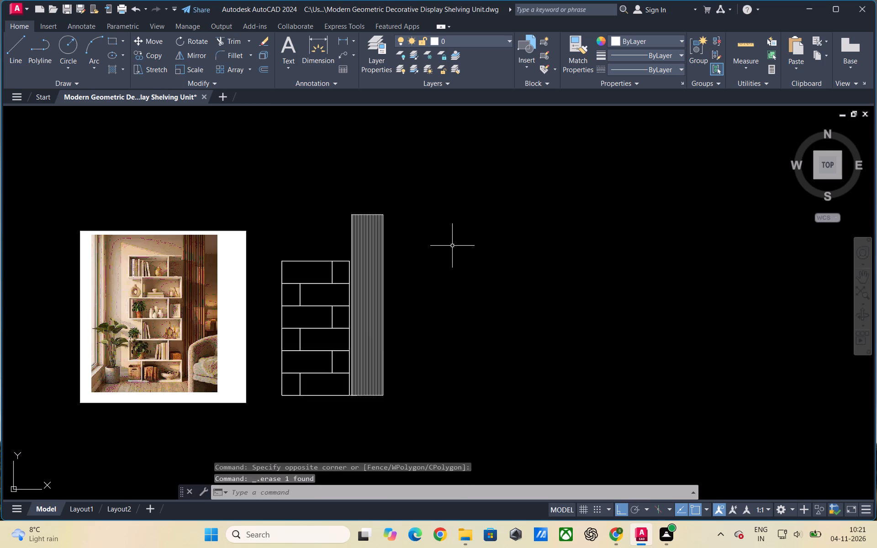
# Erase the whole shelving unit, the vertical-slat panel and the reference photo from the drawing.
pyautogui.scroll(-2, 452, 246)
pyautogui.moveTo(498, 389); pyautogui.dragTo(464, 350)
pyautogui.click(346, 207)
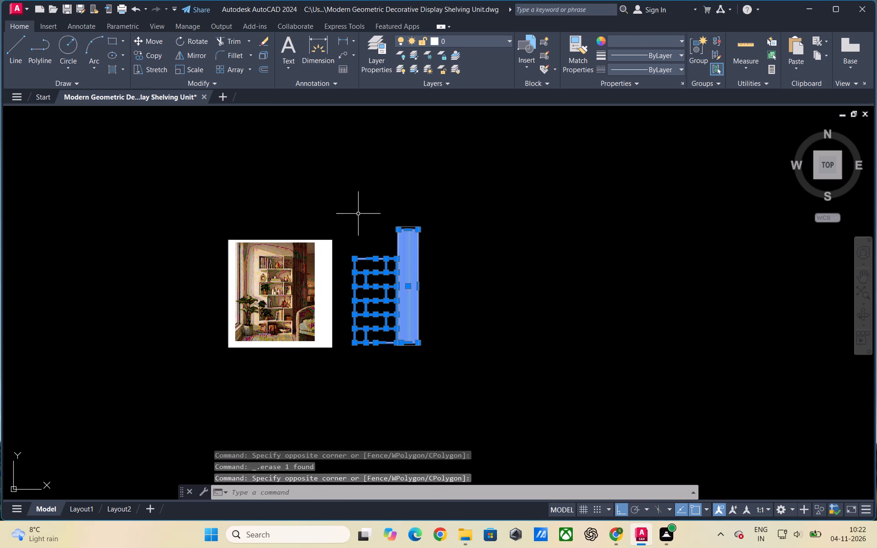
pyautogui.press('Delete')
pyautogui.moveTo(384, 368); pyautogui.dragTo(344, 319)
pyautogui.click(215, 198)
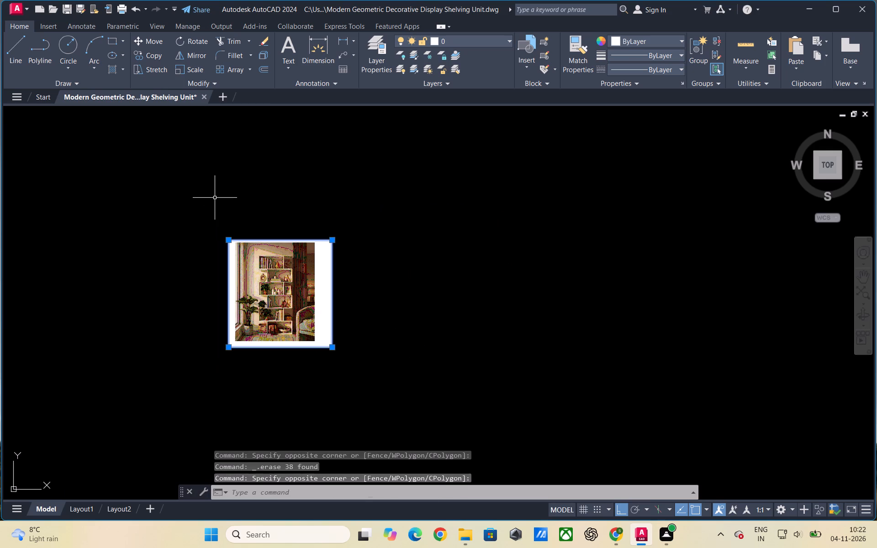
pyautogui.press('Delete')
# Draw a new 4' horizontal line in the empty drawing area.
pyautogui.scroll(3, 318, 275)
pyautogui.scroll(-3, 308, 274)
pyautogui.scroll(3, 386, 332)
pyautogui.scroll(-2, 312, 283)
pyautogui.scroll(15, 384, 258)
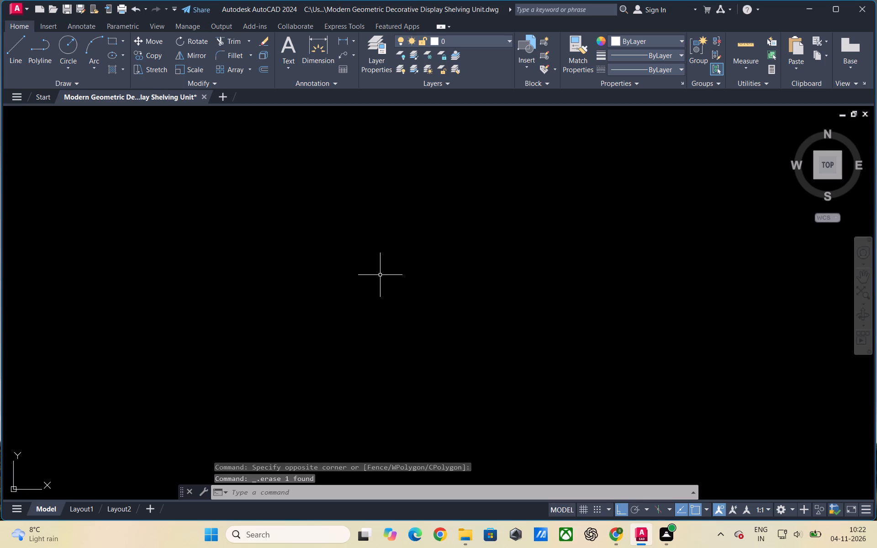
pyautogui.scroll(9, 380, 275)
pyautogui.press('l')
pyautogui.press('Return')
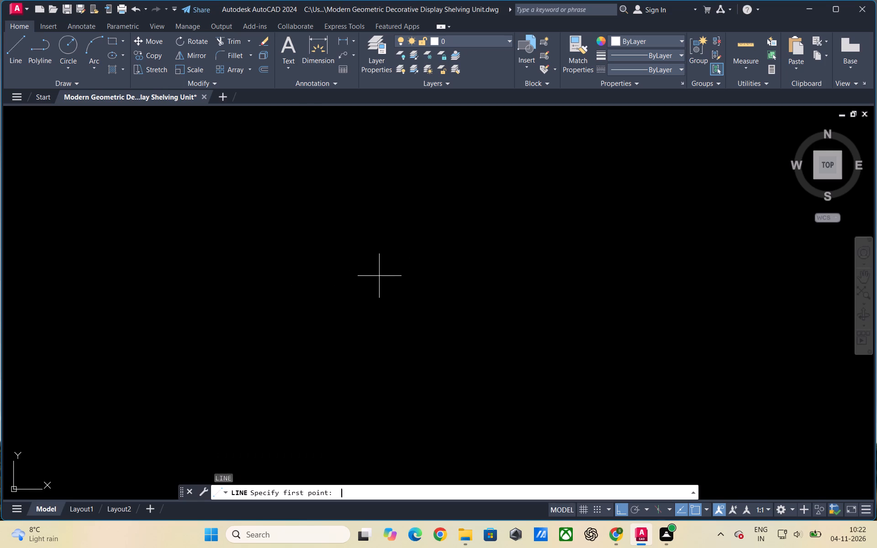
pyautogui.click(291, 247)
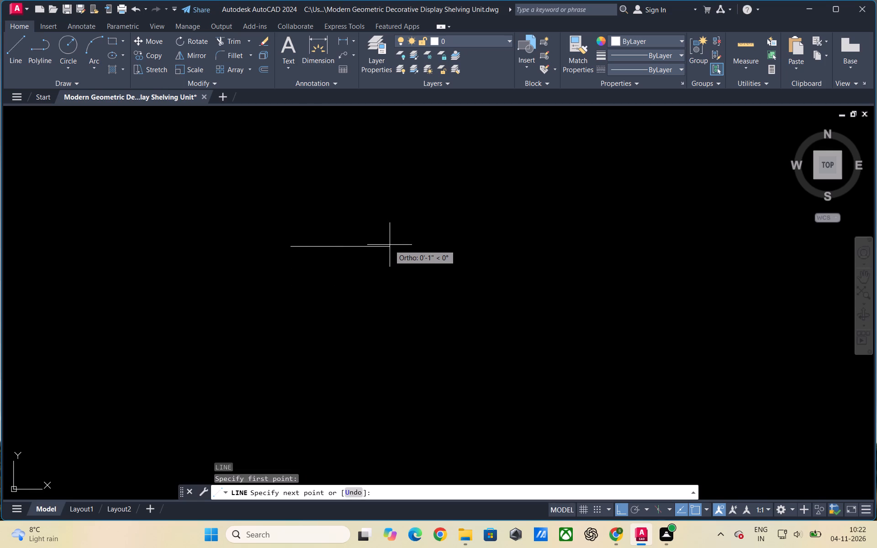
pyautogui.write("4'")
pyautogui.press('Return')
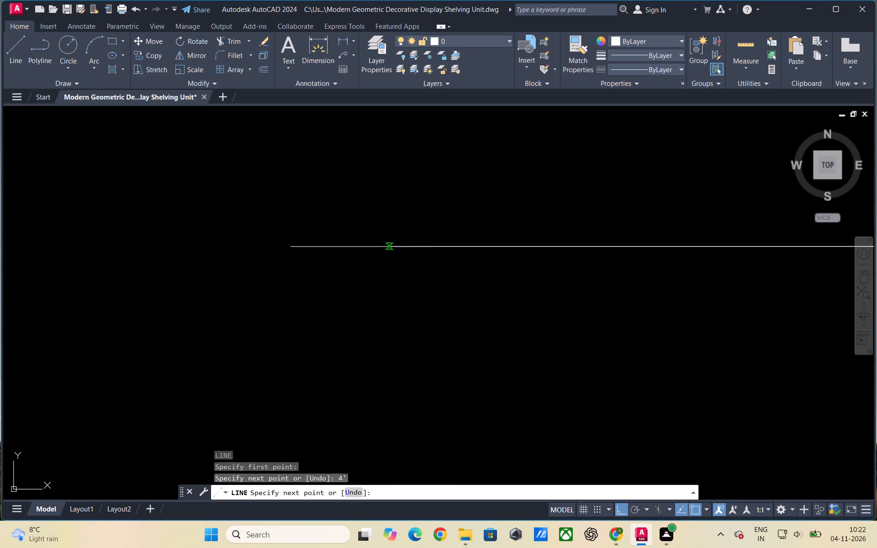
pyautogui.press('Escape')
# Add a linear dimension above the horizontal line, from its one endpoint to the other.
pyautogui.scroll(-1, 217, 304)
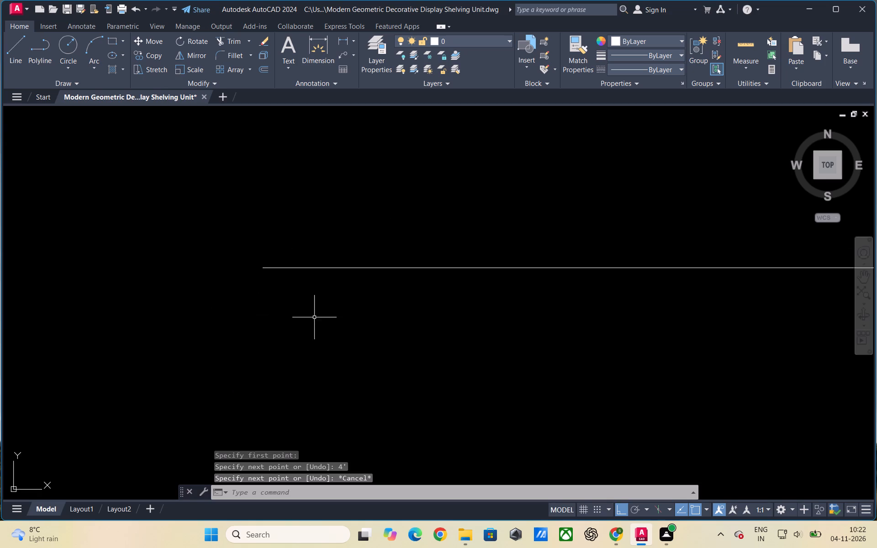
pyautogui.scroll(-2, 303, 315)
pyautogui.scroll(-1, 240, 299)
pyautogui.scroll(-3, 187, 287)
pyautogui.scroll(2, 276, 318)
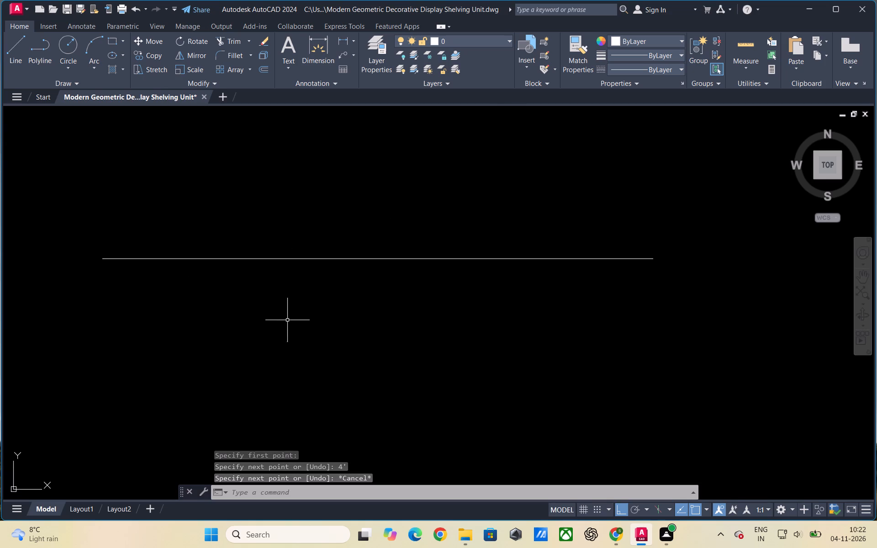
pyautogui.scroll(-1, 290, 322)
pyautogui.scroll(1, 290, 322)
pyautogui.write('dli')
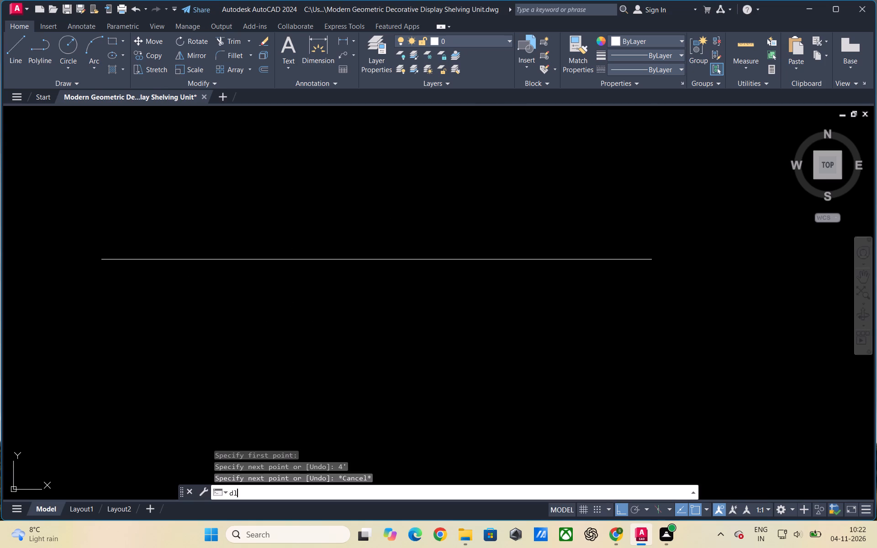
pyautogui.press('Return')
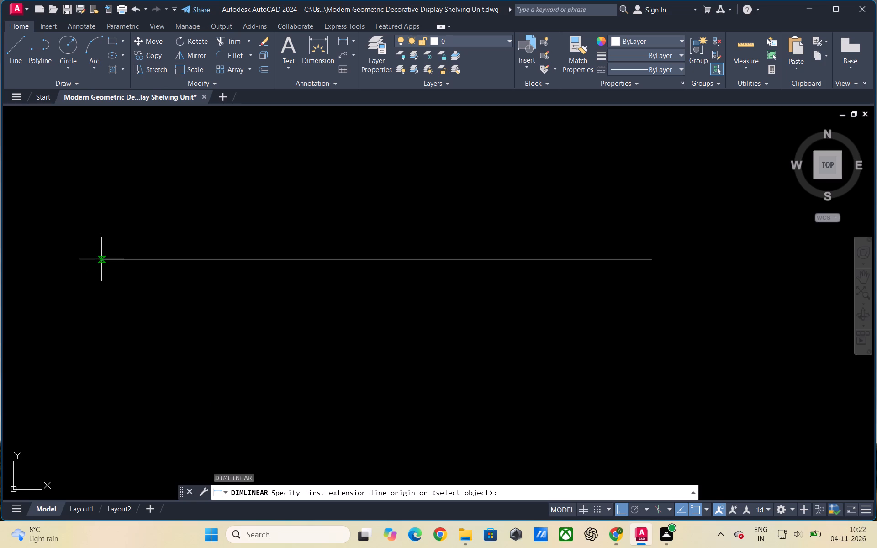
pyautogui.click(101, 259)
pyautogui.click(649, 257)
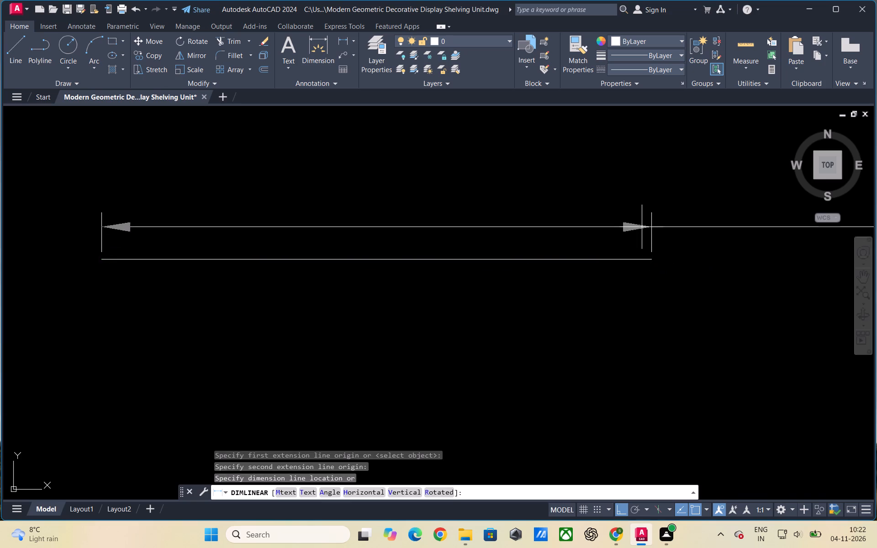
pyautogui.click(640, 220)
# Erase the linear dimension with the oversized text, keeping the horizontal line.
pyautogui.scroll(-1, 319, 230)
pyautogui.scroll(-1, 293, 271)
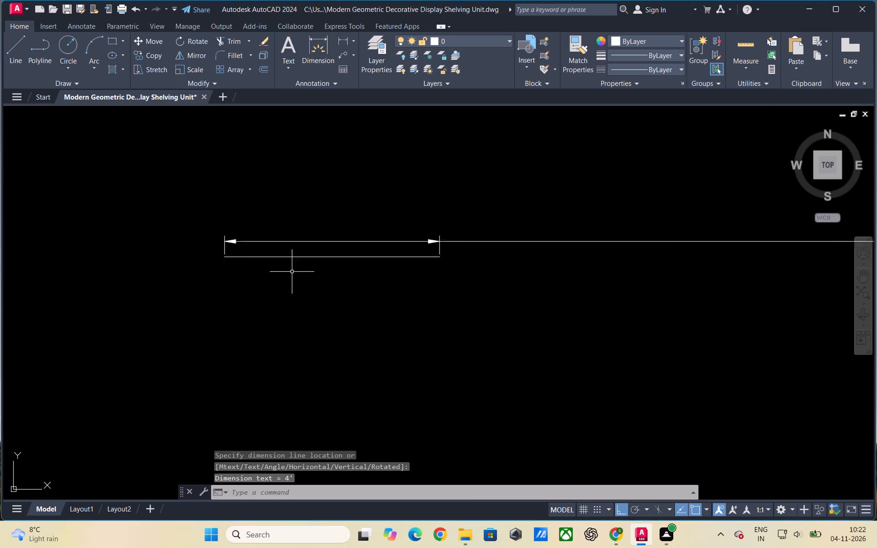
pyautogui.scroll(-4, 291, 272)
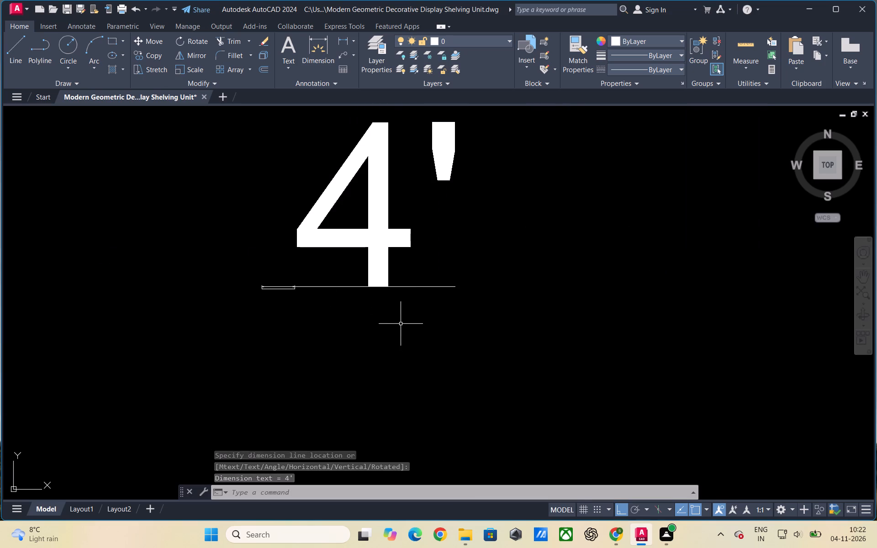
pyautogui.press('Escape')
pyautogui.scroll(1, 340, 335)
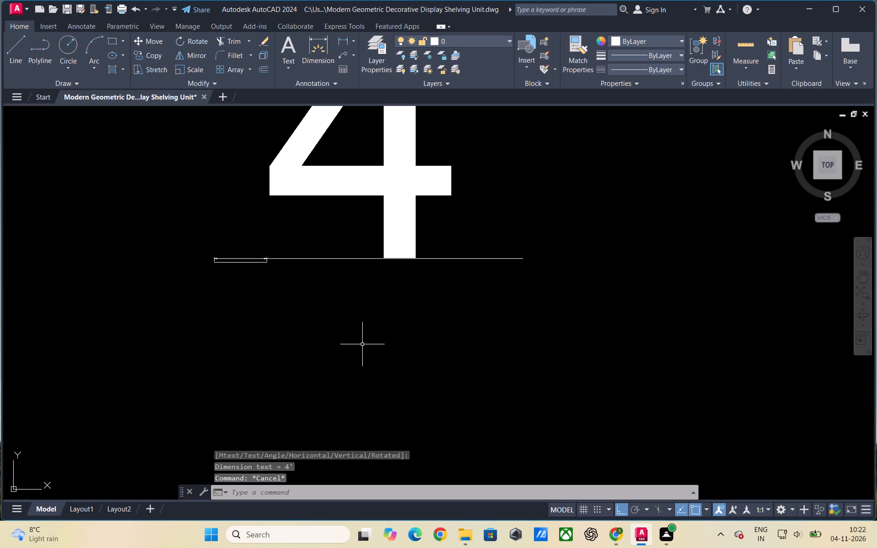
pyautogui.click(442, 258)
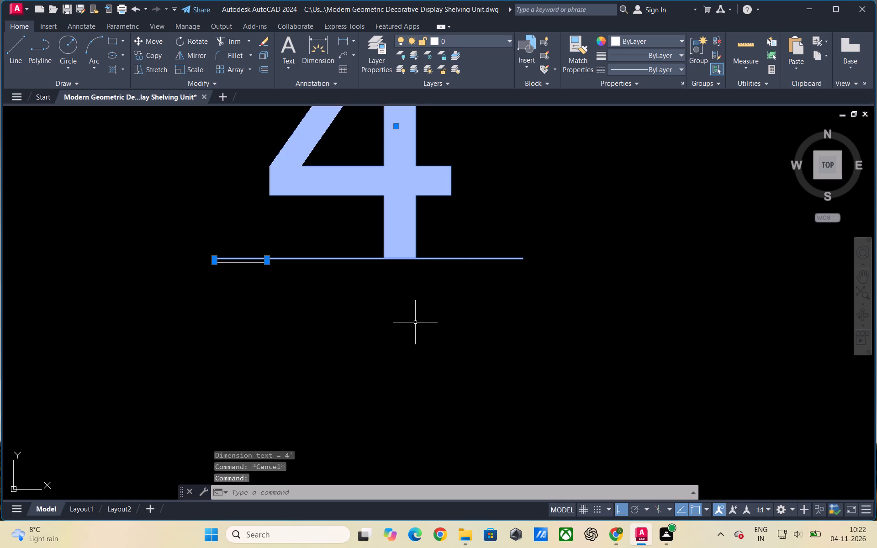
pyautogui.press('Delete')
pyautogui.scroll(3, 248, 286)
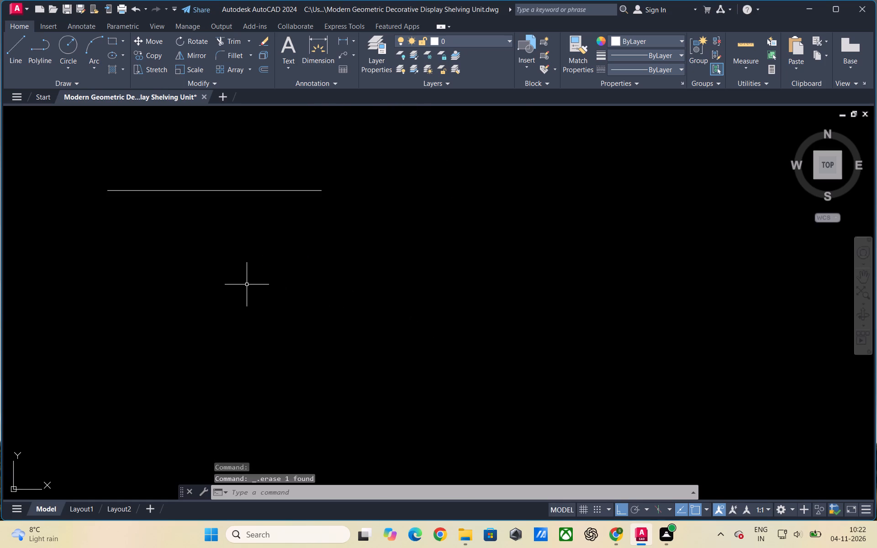
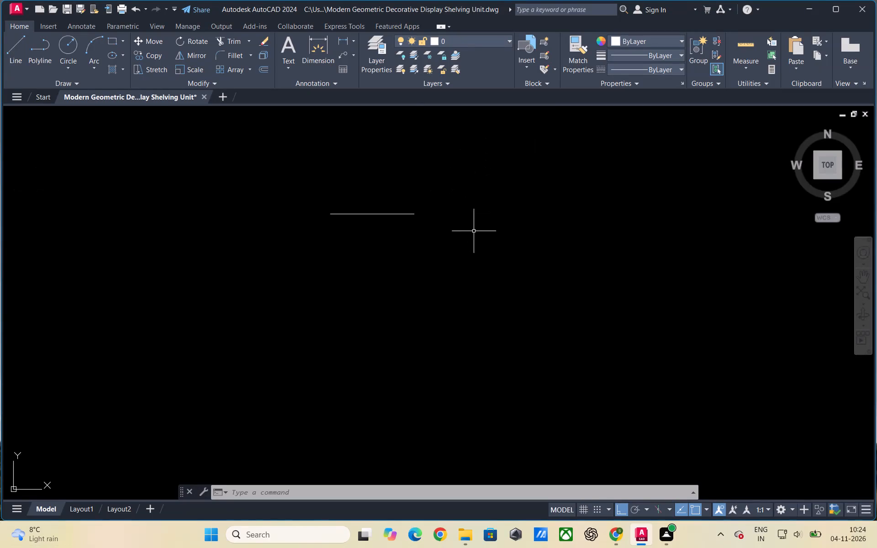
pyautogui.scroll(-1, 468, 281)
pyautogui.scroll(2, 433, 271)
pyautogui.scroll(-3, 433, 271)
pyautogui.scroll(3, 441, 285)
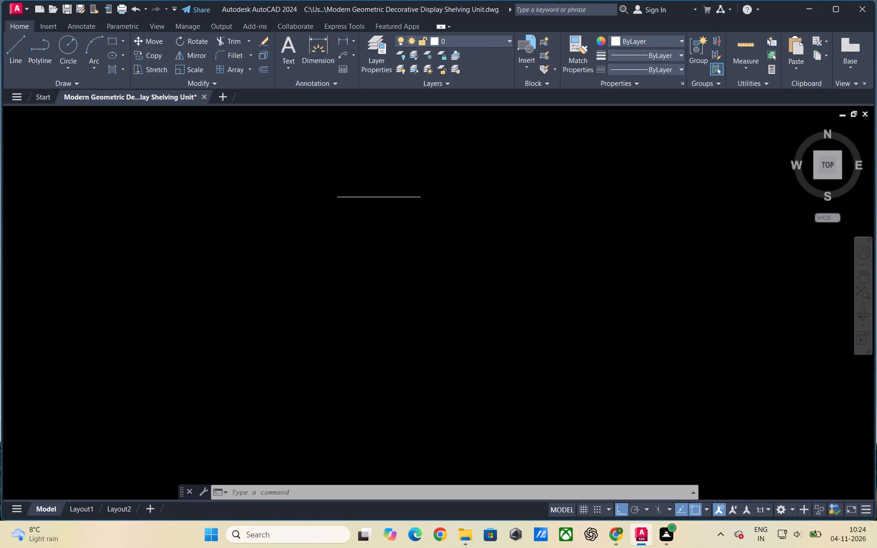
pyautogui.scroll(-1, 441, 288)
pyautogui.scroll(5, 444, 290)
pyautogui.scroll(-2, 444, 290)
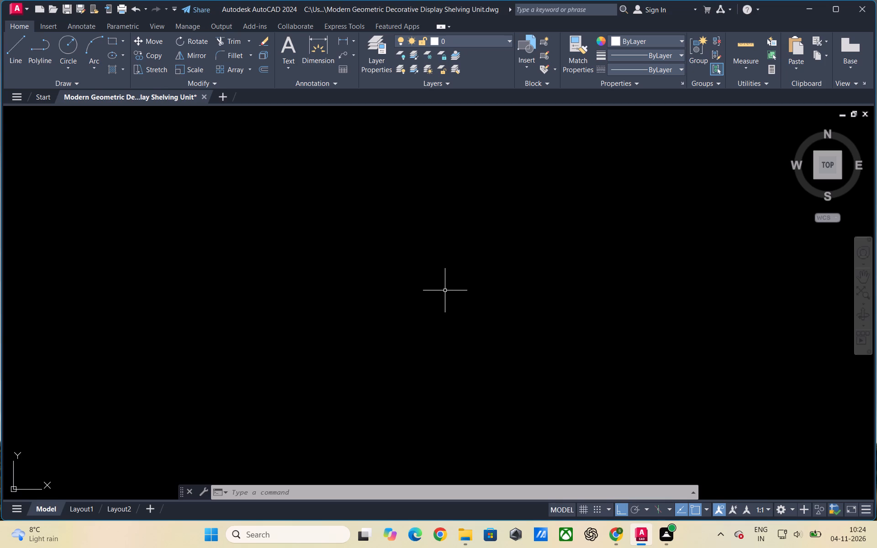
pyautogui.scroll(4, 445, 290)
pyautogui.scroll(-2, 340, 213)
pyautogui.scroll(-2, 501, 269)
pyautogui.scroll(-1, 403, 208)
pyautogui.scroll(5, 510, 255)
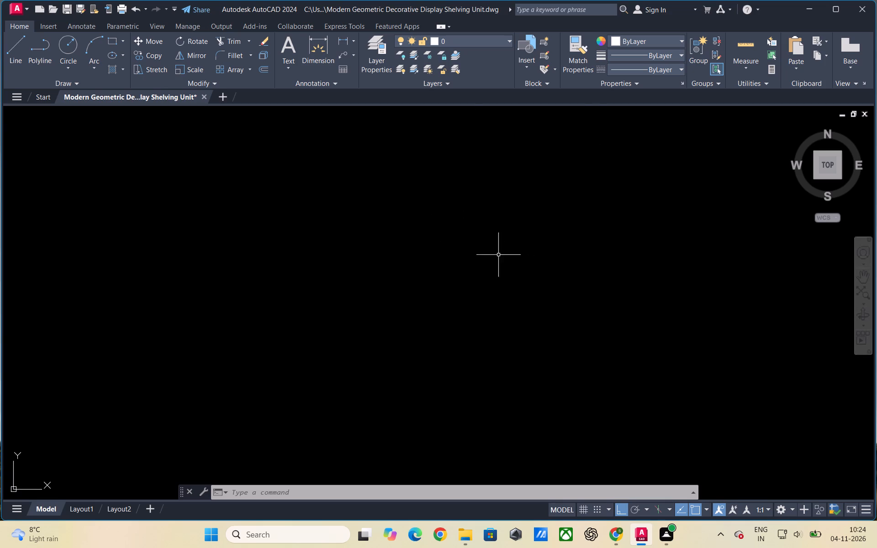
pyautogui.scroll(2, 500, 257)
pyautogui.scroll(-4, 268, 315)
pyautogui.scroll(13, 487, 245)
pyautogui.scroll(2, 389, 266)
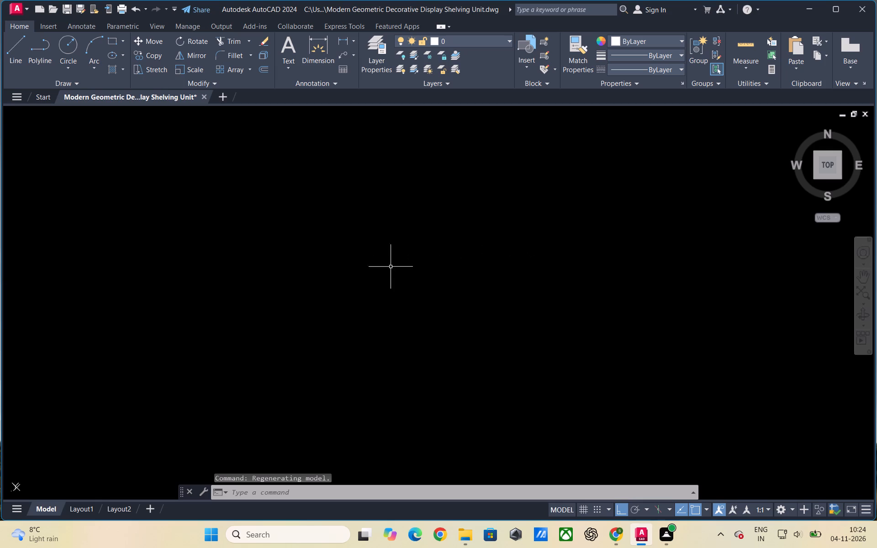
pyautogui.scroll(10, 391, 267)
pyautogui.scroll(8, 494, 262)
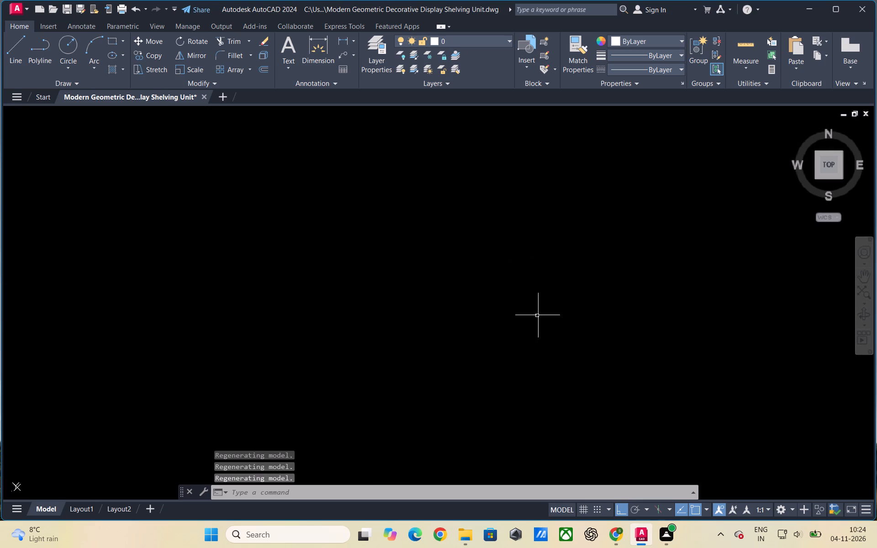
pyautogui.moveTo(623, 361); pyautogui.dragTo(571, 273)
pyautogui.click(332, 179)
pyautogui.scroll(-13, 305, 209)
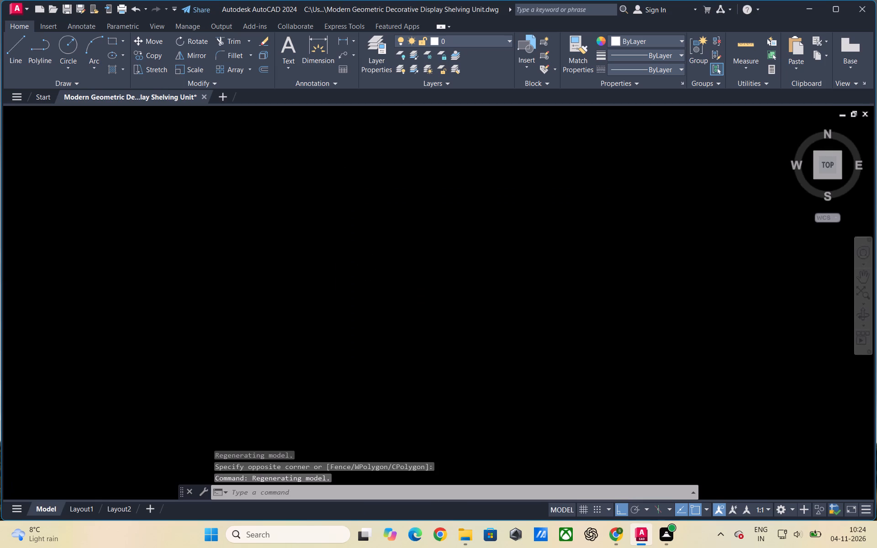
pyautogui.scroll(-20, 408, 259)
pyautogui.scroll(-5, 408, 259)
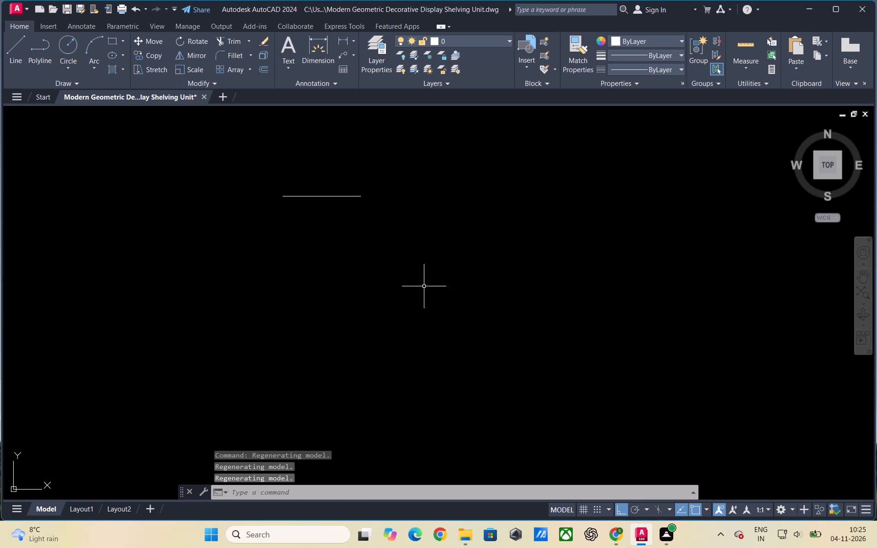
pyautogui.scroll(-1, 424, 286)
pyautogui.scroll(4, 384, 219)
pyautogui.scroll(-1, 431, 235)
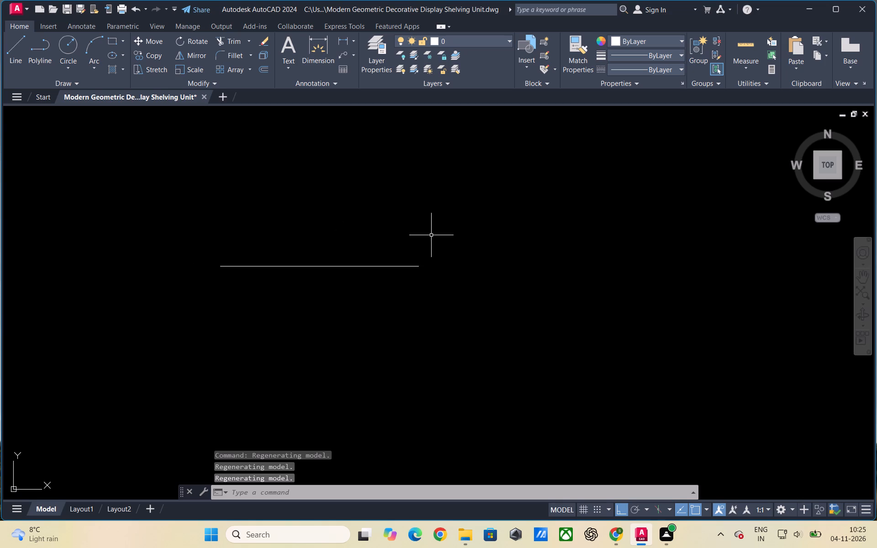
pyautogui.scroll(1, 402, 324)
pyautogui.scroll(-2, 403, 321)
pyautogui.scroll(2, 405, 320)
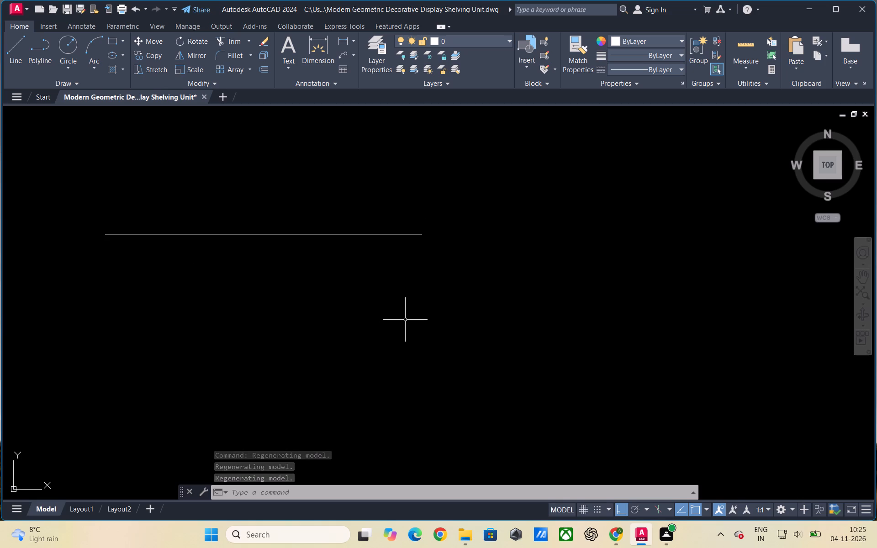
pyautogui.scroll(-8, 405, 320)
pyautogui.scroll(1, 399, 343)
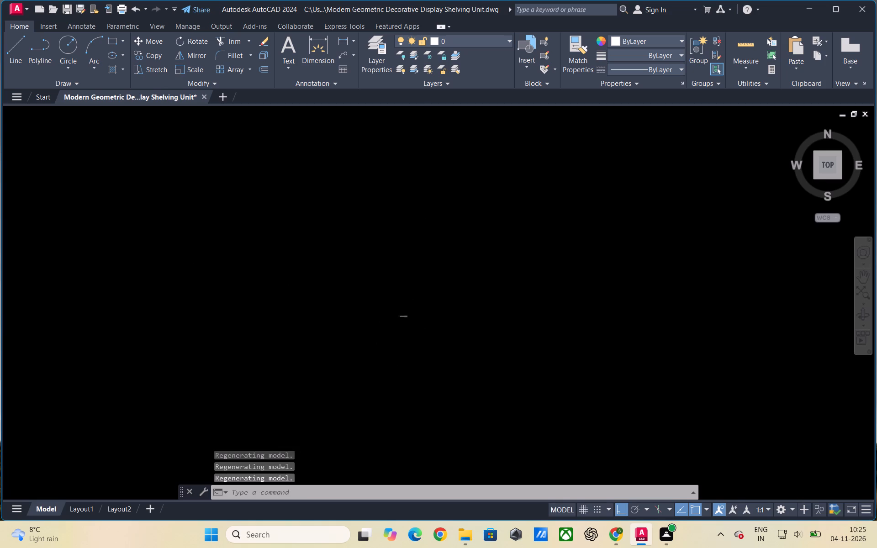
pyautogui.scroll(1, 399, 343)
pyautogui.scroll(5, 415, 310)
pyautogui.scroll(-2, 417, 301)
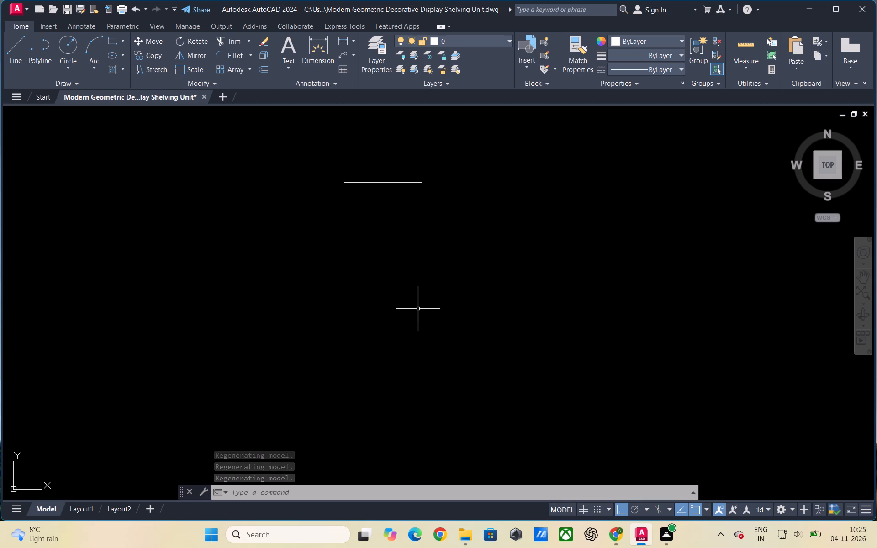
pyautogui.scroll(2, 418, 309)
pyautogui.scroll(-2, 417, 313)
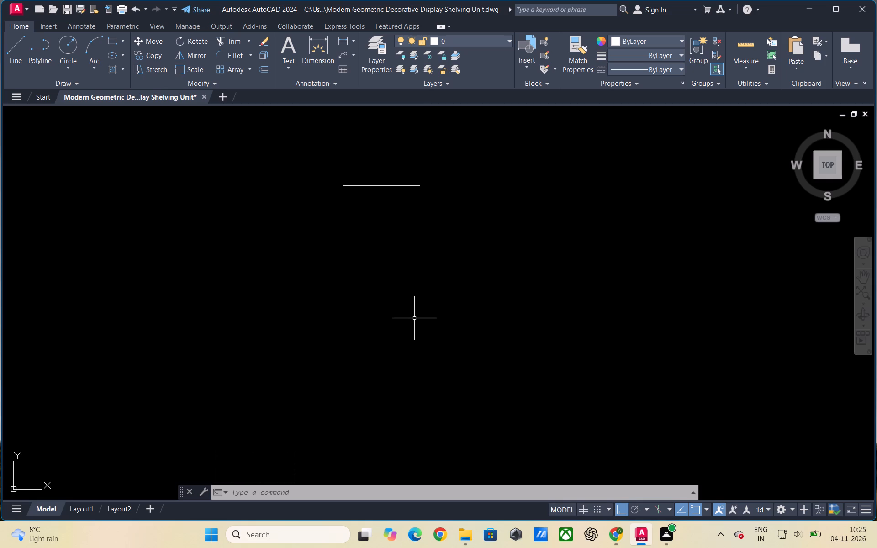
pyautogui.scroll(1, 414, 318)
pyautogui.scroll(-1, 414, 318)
# Draw a vertical line about 9'-4" long downward from the right end of the horizontal line.
pyautogui.scroll(1, 393, 155)
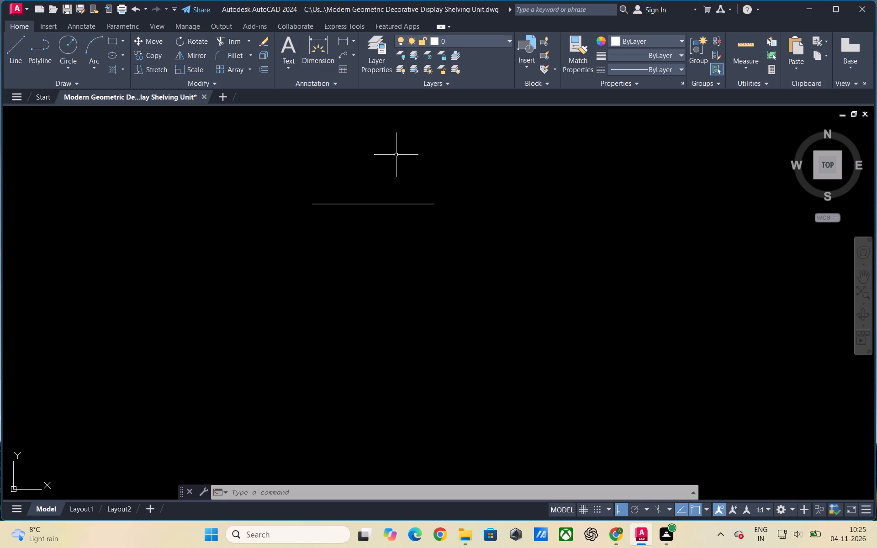
pyautogui.scroll(1, 426, 247)
pyautogui.scroll(-1, 459, 266)
pyautogui.scroll(1, 421, 250)
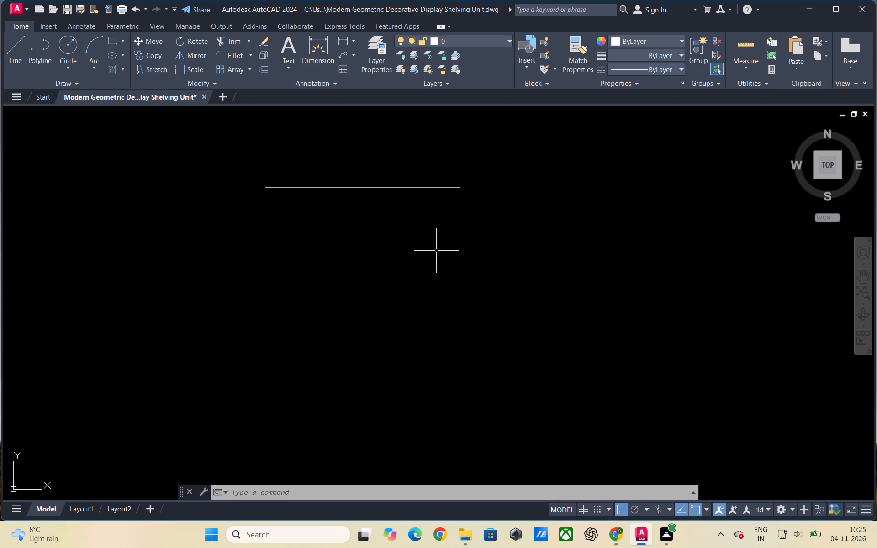
pyautogui.press('l')
pyautogui.press('Return')
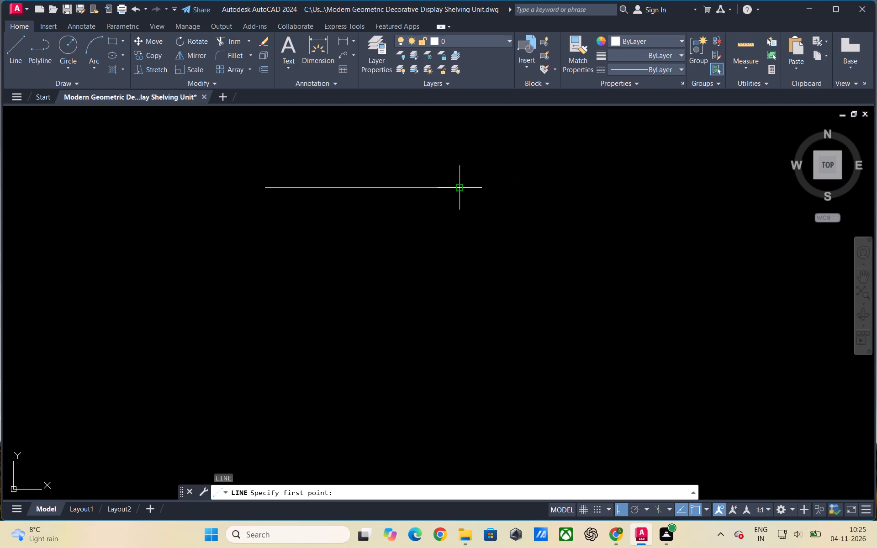
pyautogui.click(459, 188)
pyautogui.scroll(-2, 454, 255)
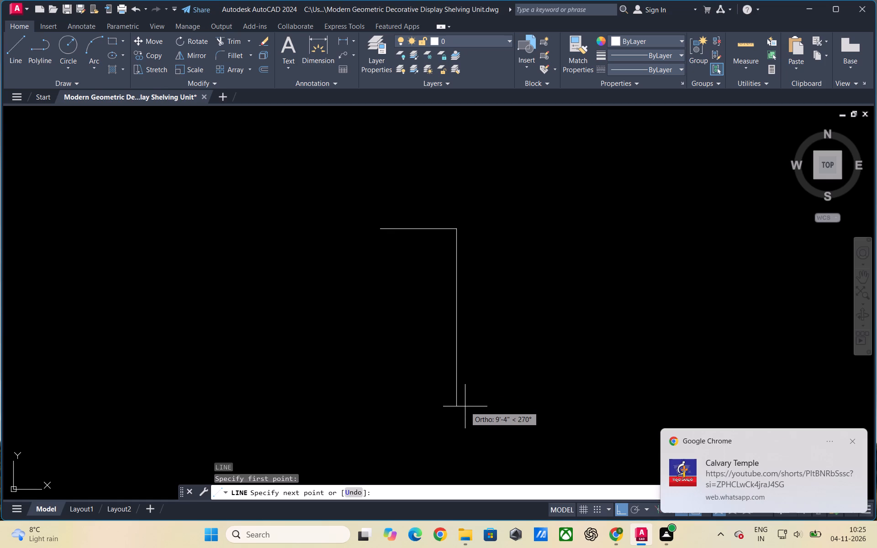
pyautogui.click(465, 406)
pyautogui.press('Escape')
pyautogui.press('Escape')
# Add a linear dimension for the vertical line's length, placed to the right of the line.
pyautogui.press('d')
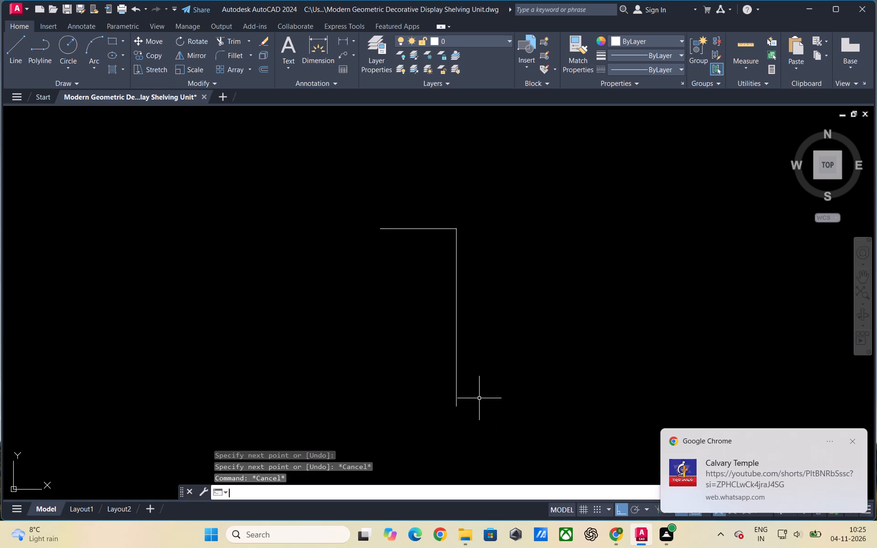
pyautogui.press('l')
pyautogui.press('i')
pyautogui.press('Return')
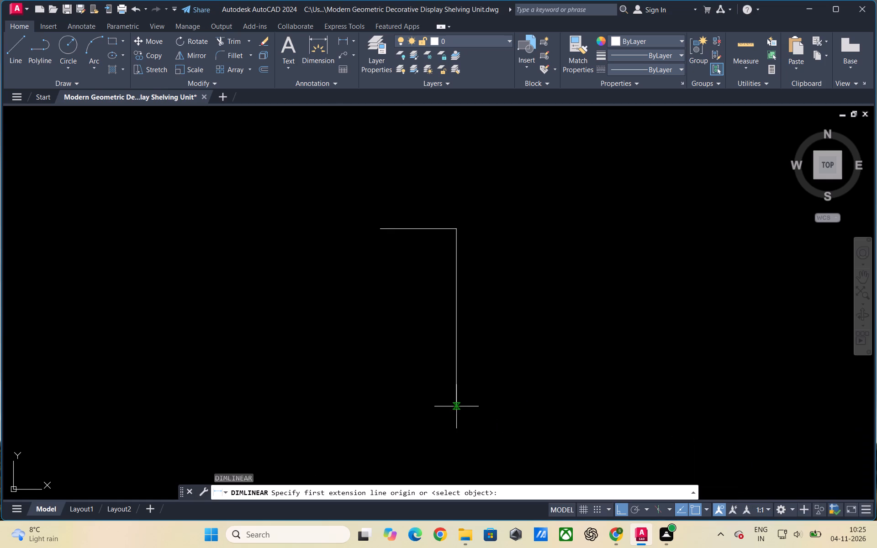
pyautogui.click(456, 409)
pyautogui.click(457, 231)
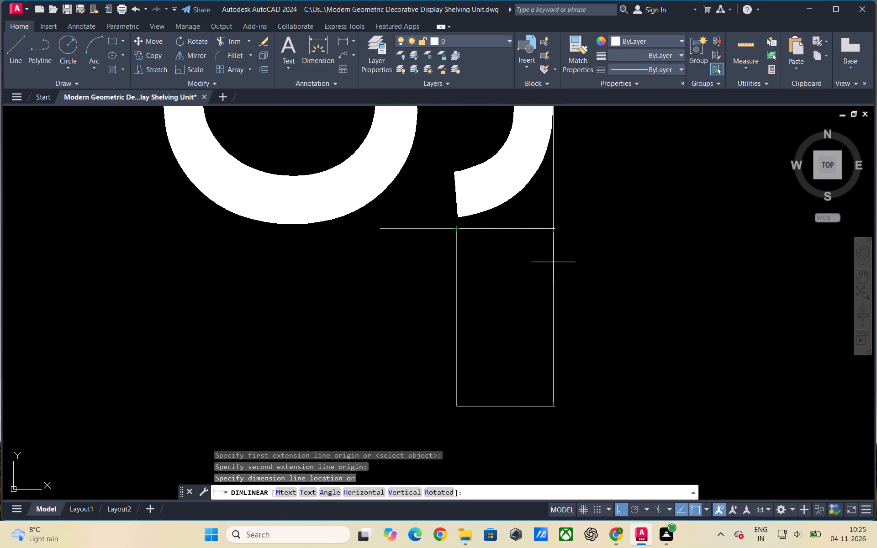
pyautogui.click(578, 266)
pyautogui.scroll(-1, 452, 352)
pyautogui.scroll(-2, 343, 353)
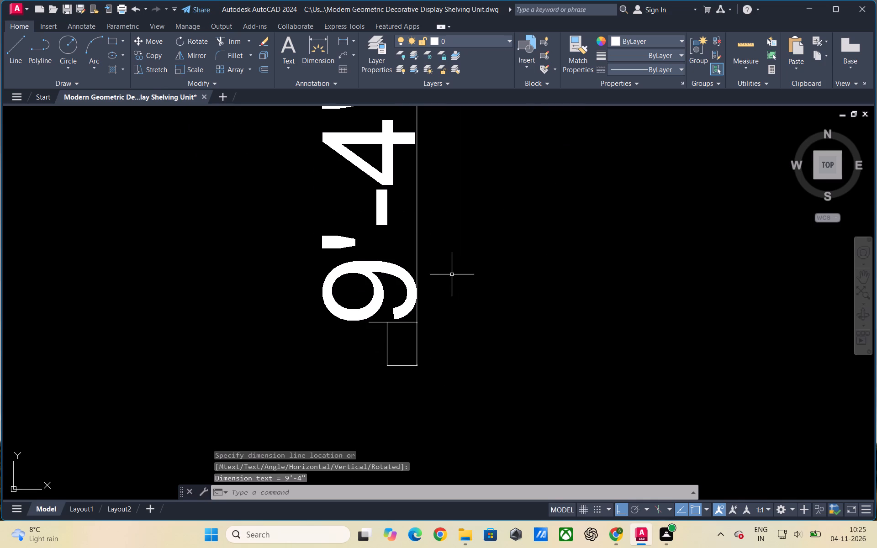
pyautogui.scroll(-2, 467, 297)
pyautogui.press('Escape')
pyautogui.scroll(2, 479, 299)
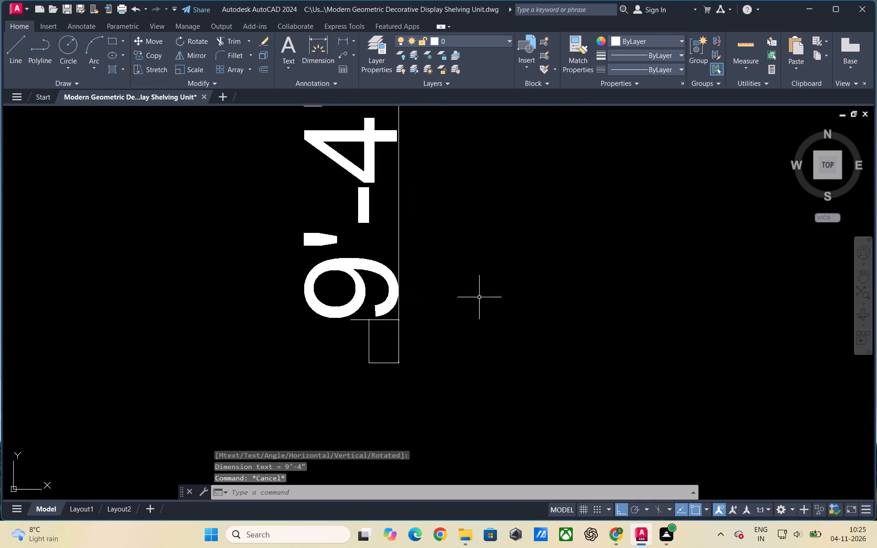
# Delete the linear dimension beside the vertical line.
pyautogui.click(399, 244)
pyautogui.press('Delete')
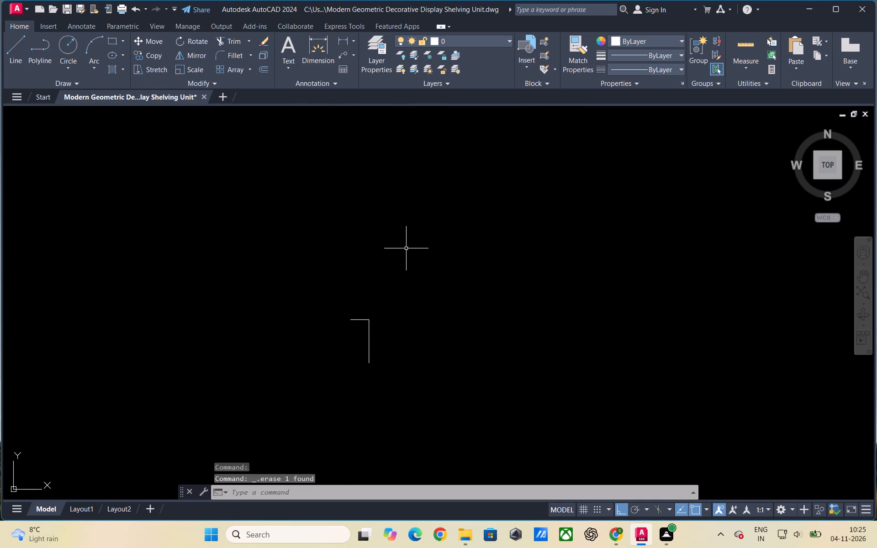
# Set the ISO-25 dimension style's text height to 2' and make the style current.
pyautogui.scroll(1, 432, 321)
pyautogui.press('d')
pyautogui.press('Return')
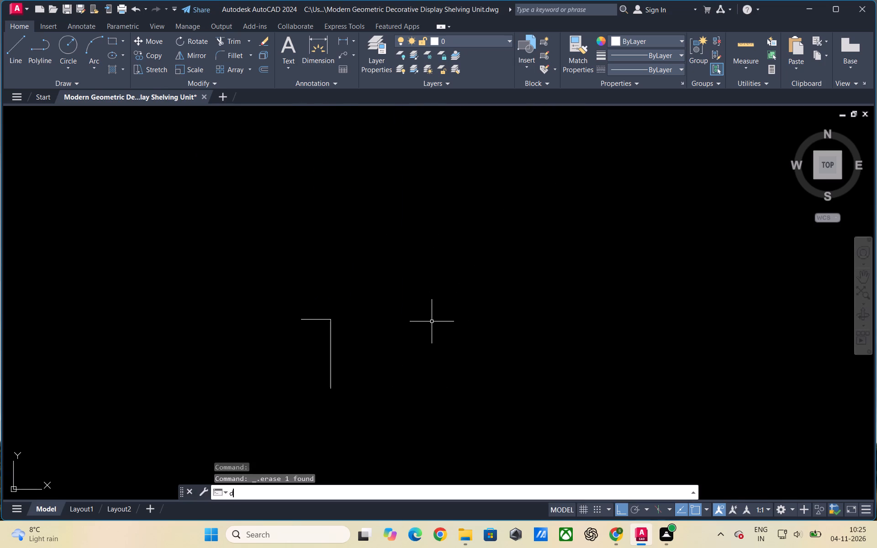
pyautogui.click(560, 245)
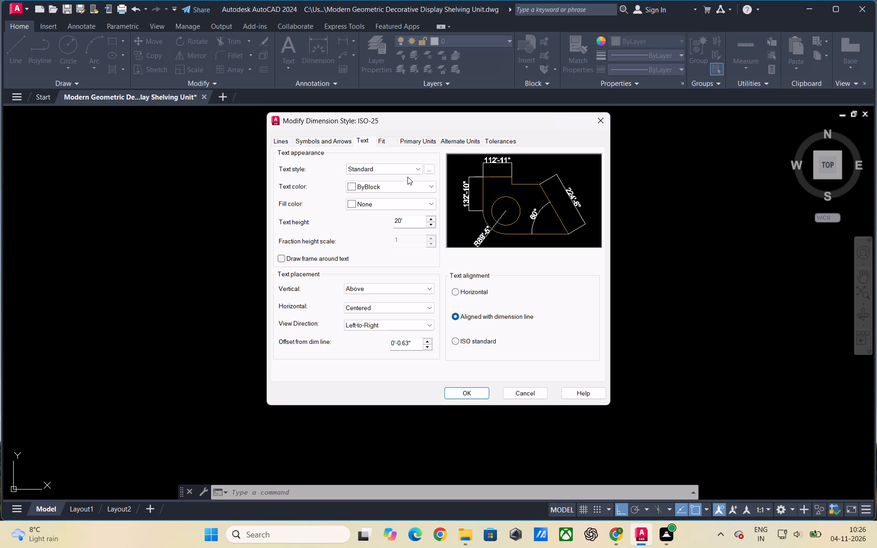
pyautogui.moveTo(406, 221); pyautogui.dragTo(401, 221)
pyautogui.moveTo(401, 221); pyautogui.dragTo(384, 220)
pyautogui.press('2')
pyautogui.press("'")
pyautogui.click(463, 391)
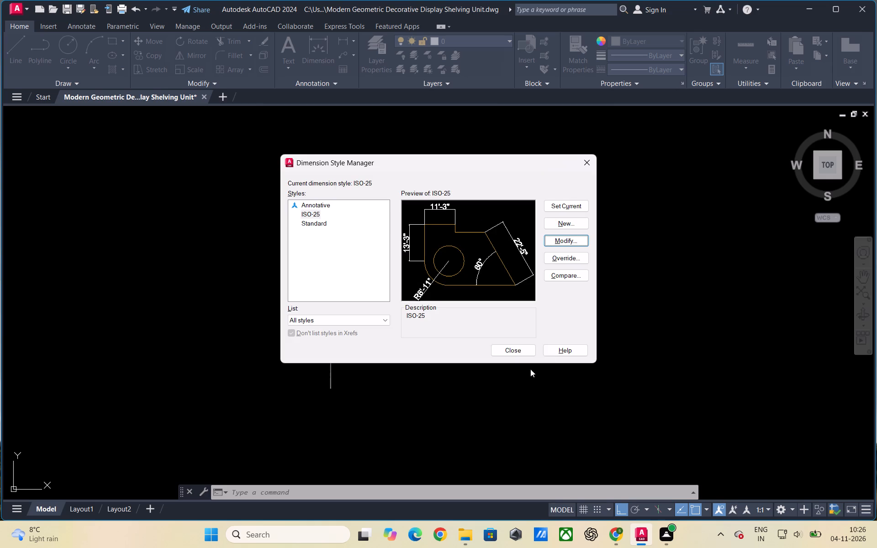
pyautogui.click(558, 205)
pyautogui.click(519, 352)
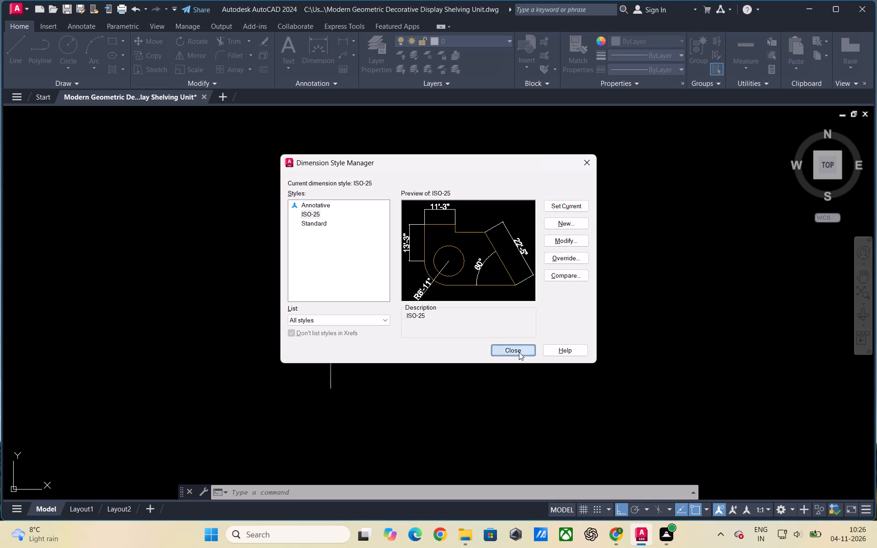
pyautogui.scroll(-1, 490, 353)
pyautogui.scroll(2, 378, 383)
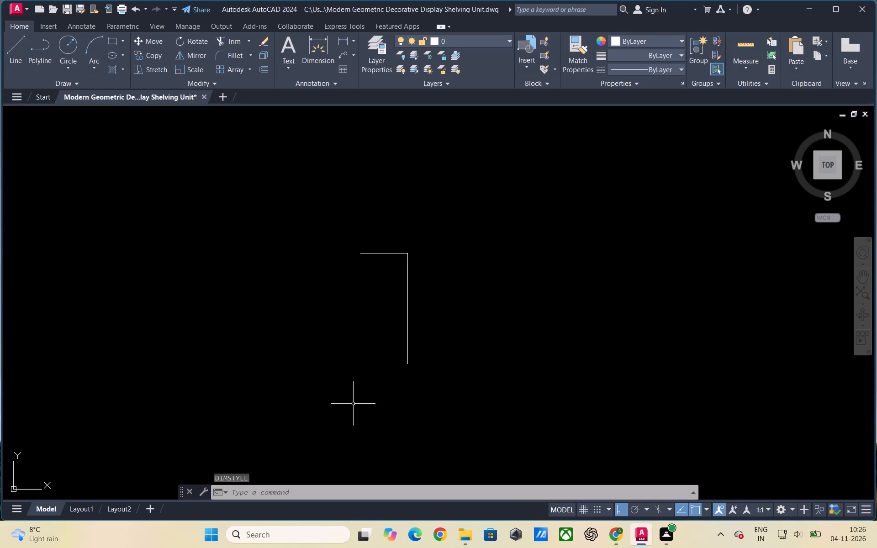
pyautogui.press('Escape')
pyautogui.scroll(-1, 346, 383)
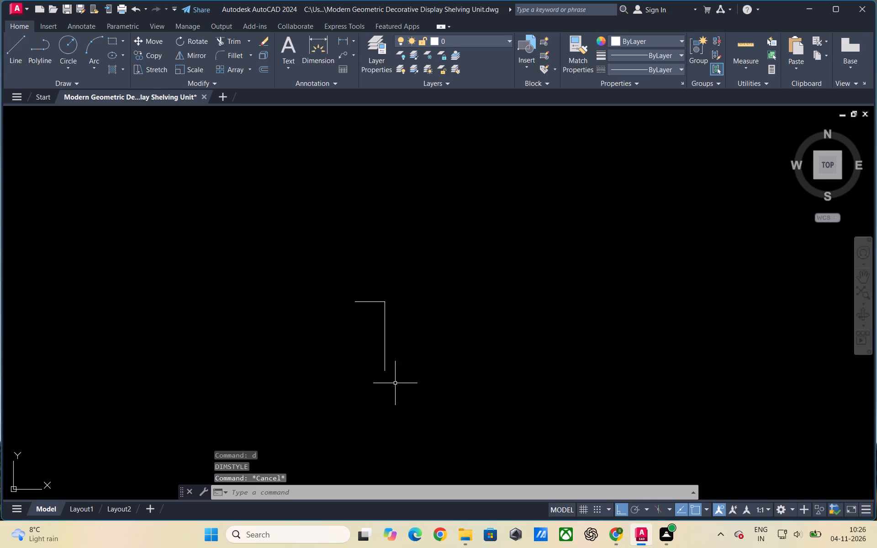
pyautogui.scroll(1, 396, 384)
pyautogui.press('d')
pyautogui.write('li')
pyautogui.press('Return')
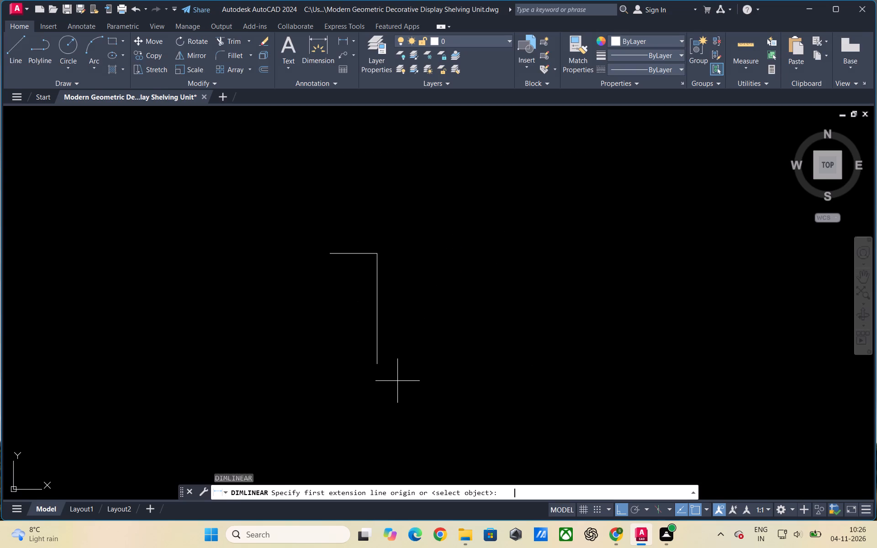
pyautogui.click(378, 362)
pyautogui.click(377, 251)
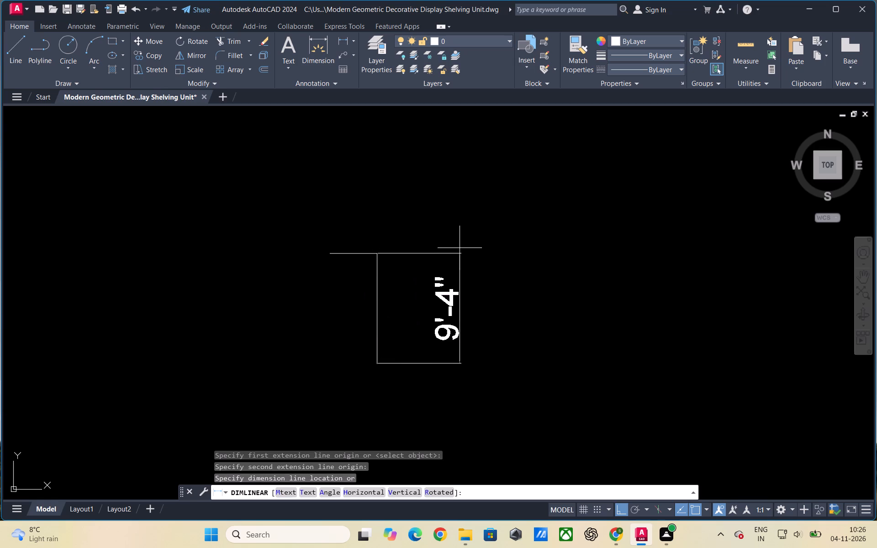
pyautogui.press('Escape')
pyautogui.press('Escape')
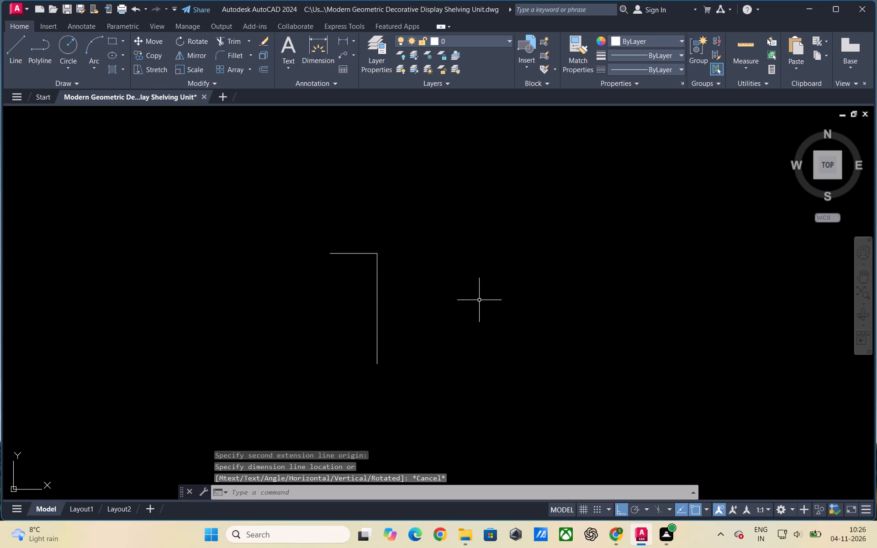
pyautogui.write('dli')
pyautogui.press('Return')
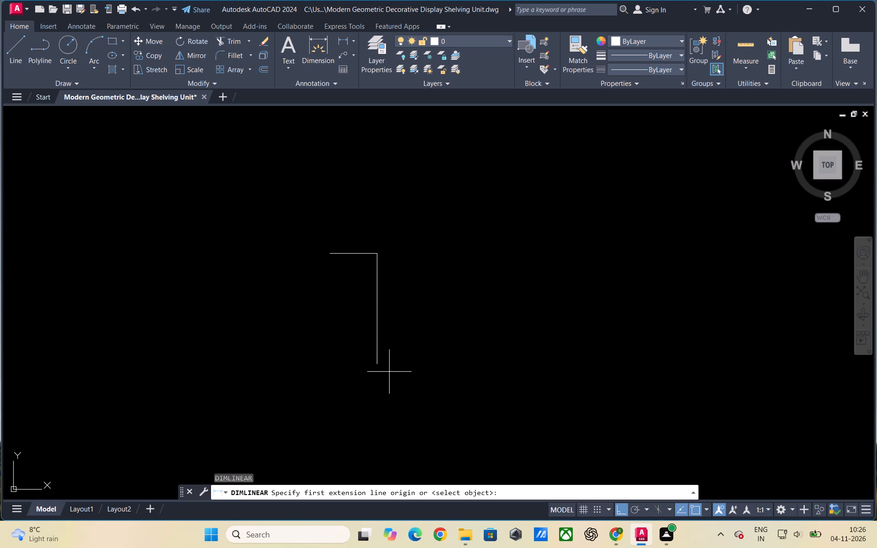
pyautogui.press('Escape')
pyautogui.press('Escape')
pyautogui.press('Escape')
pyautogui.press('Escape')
# Delete the vertical line hanging from the right end of the horizontal line.
pyautogui.click(464, 371)
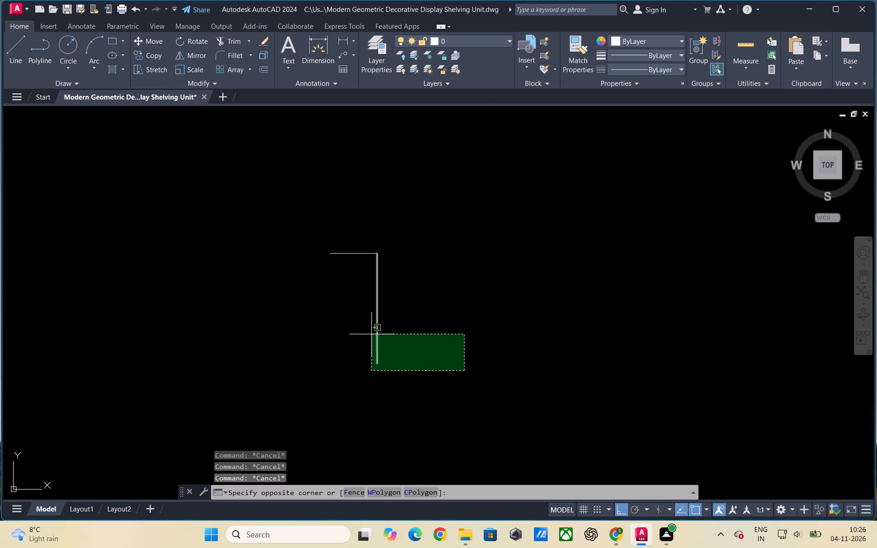
pyautogui.click(370, 333)
pyautogui.press('Delete')
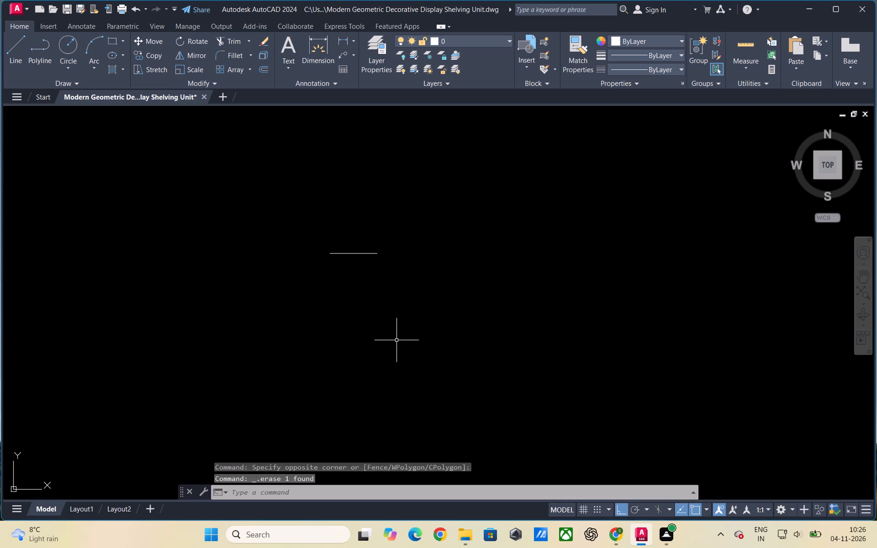
pyautogui.press('Escape')
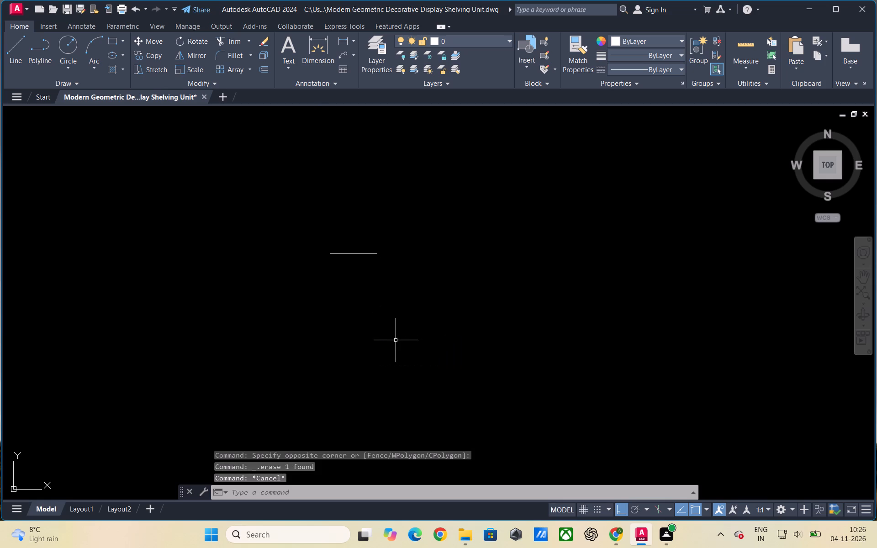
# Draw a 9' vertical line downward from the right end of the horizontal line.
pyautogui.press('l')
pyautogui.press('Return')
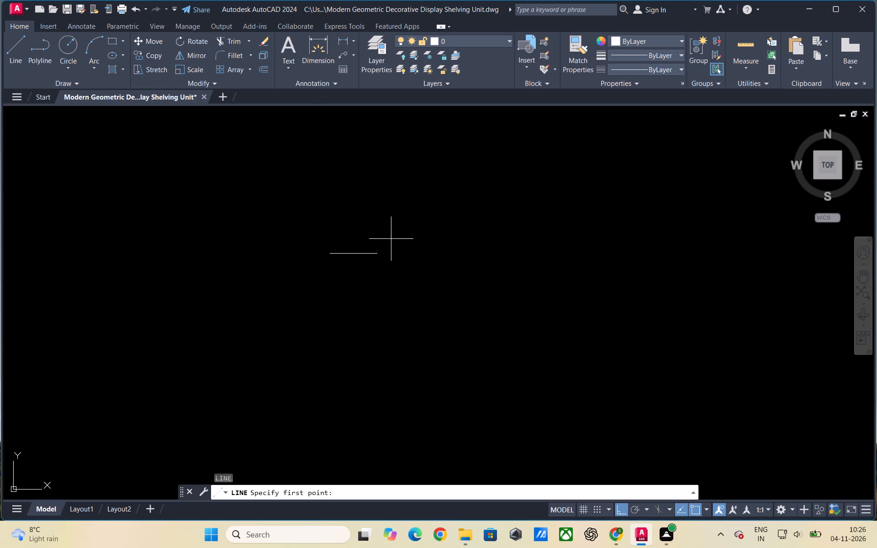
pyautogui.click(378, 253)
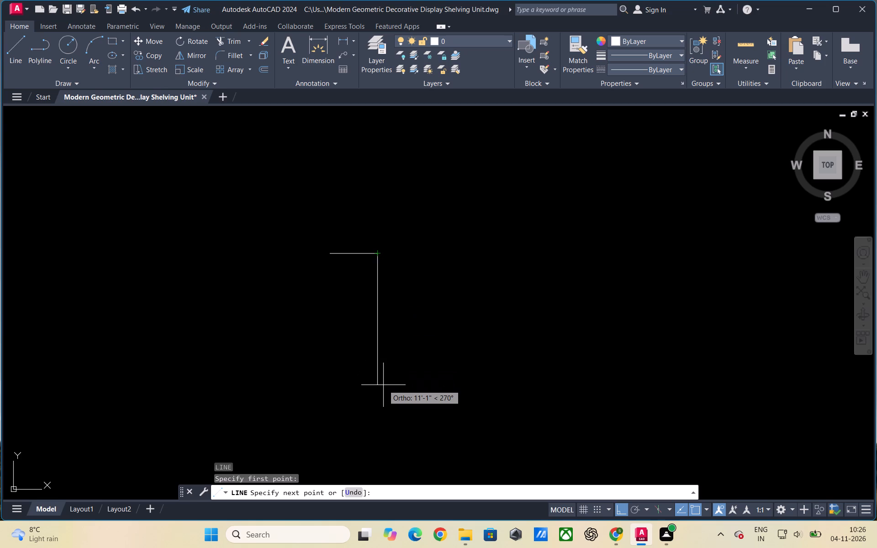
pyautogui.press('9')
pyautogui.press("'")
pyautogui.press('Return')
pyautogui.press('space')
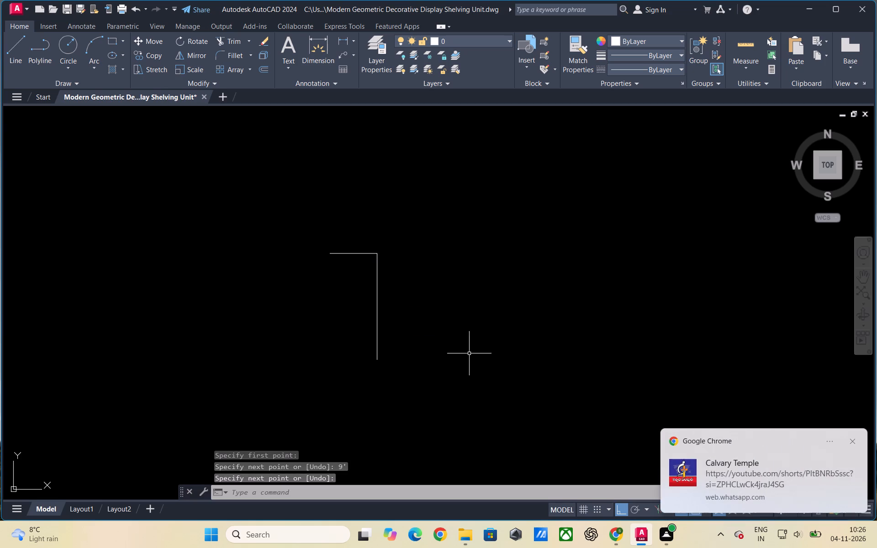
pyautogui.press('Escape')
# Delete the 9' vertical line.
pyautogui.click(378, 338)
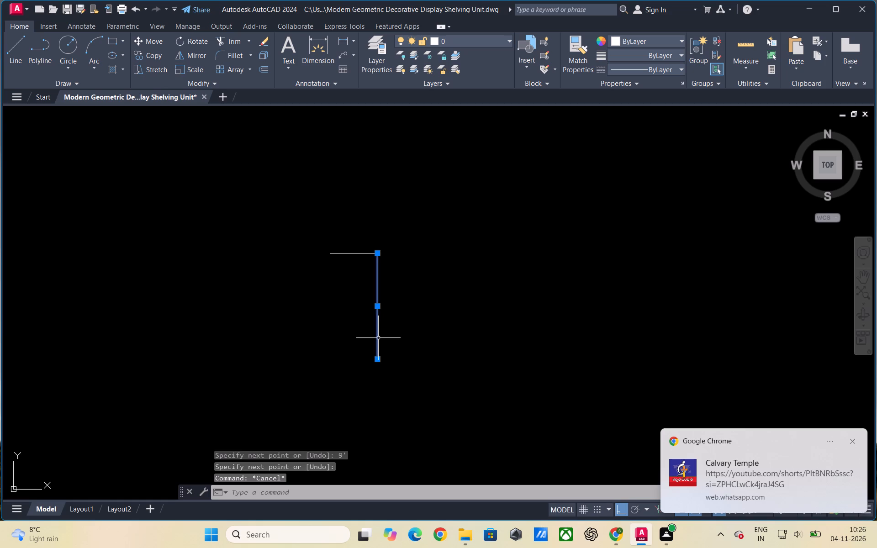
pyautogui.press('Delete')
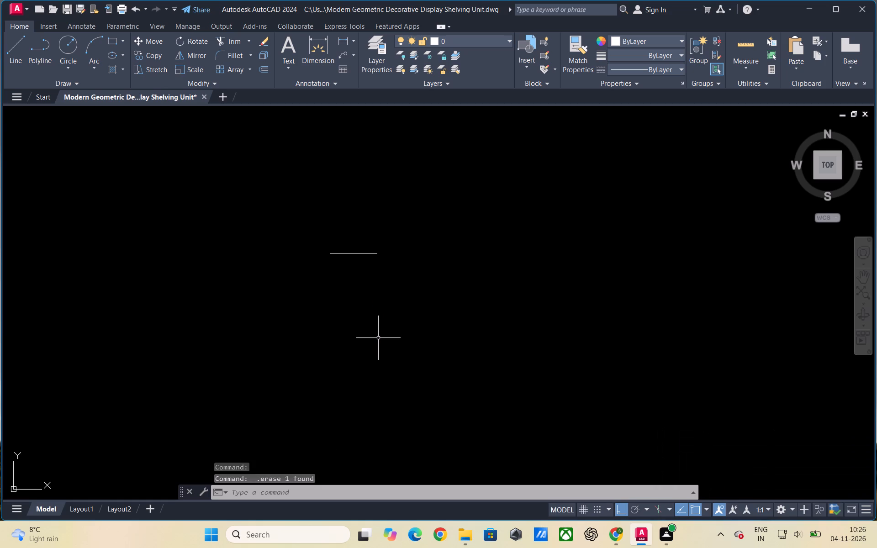
# Draw a 10' vertical line downward from the right end of the horizontal line.
pyautogui.press('l')
pyautogui.press('Return')
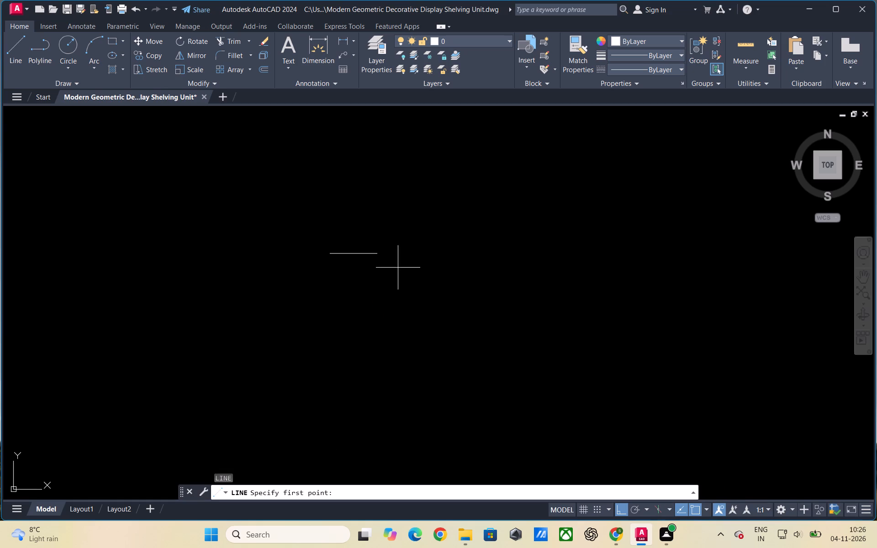
pyautogui.click(377, 252)
pyautogui.press('1')
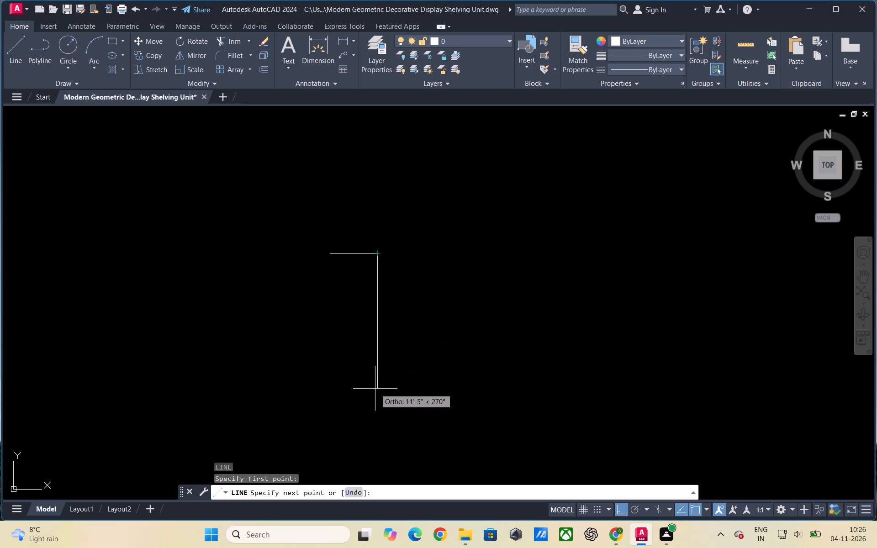
pyautogui.write("0'")
pyautogui.press('Return')
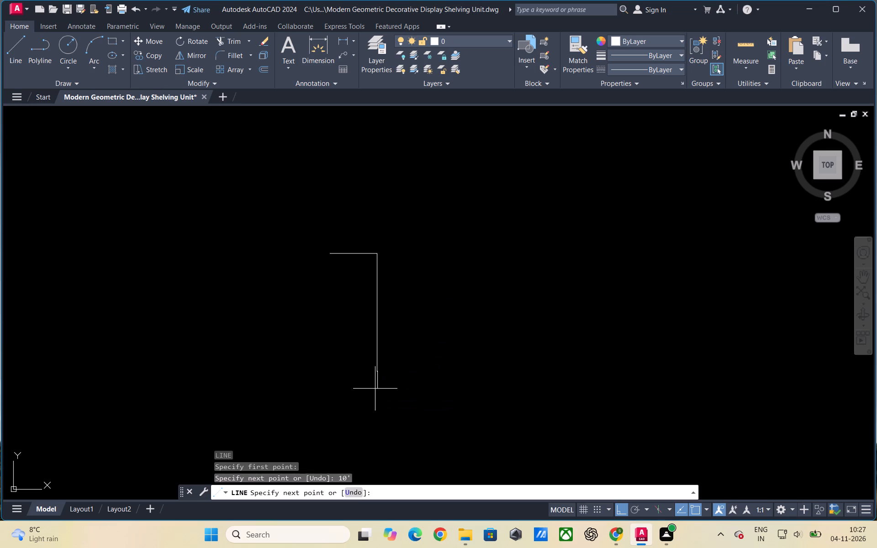
pyautogui.press('Escape')
pyautogui.scroll(-1, 382, 394)
pyautogui.scroll(1, 389, 414)
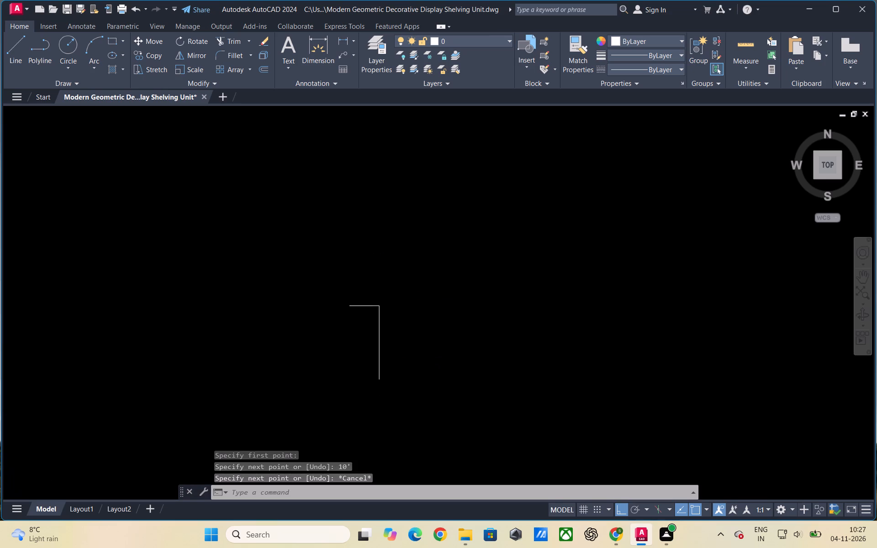
pyautogui.scroll(-1, 391, 414)
pyautogui.scroll(2, 394, 414)
pyautogui.scroll(-2, 394, 414)
pyautogui.scroll(1, 396, 422)
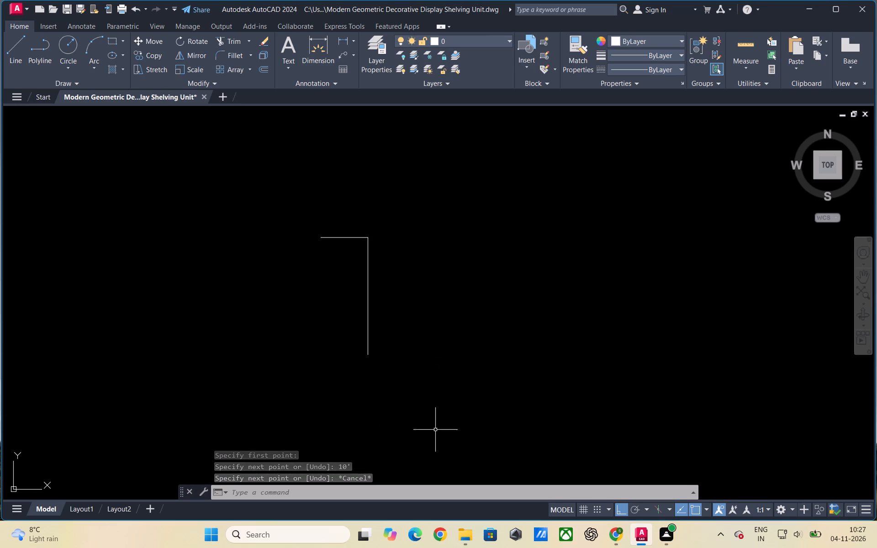
pyautogui.press('Escape')
pyautogui.press('Escape')
# Copy the top horizontal line from its right end down to the lower end of the vertical line.
pyautogui.click(343, 239)
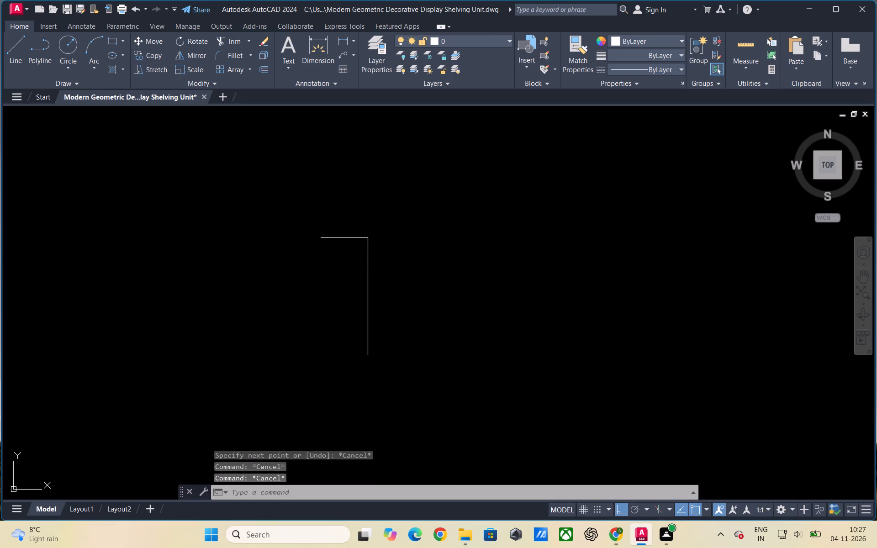
pyautogui.rightClick(332, 316)
pyautogui.click(364, 134)
pyautogui.scroll(2, 387, 274)
pyautogui.click(336, 178)
pyautogui.scroll(-2, 424, 174)
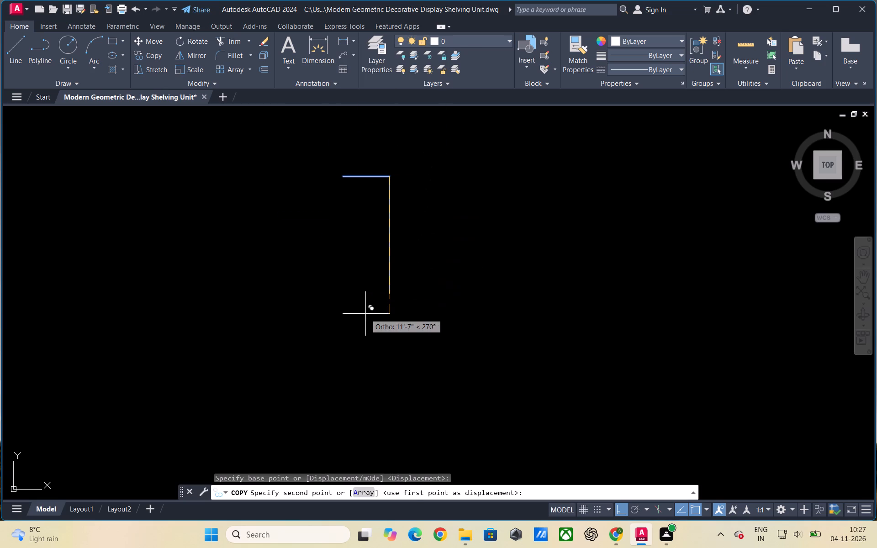
pyautogui.scroll(3, 395, 316)
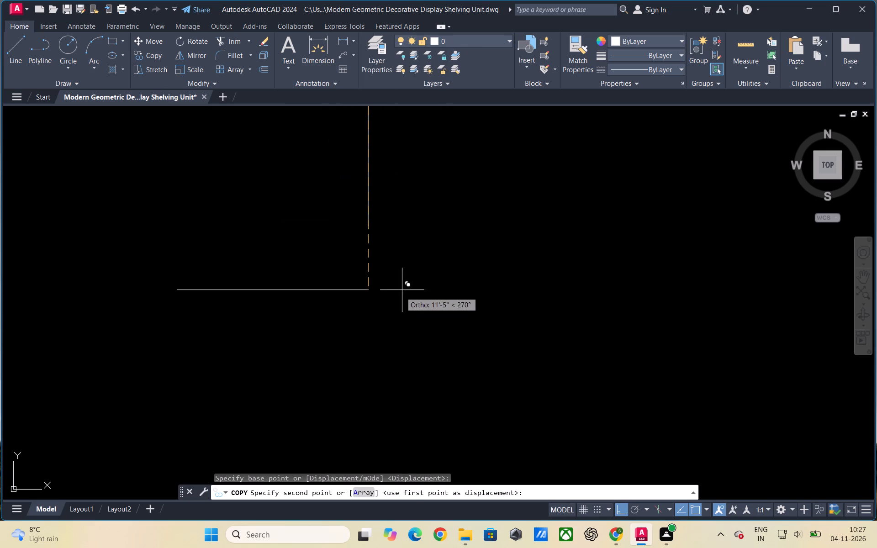
pyautogui.click(368, 228)
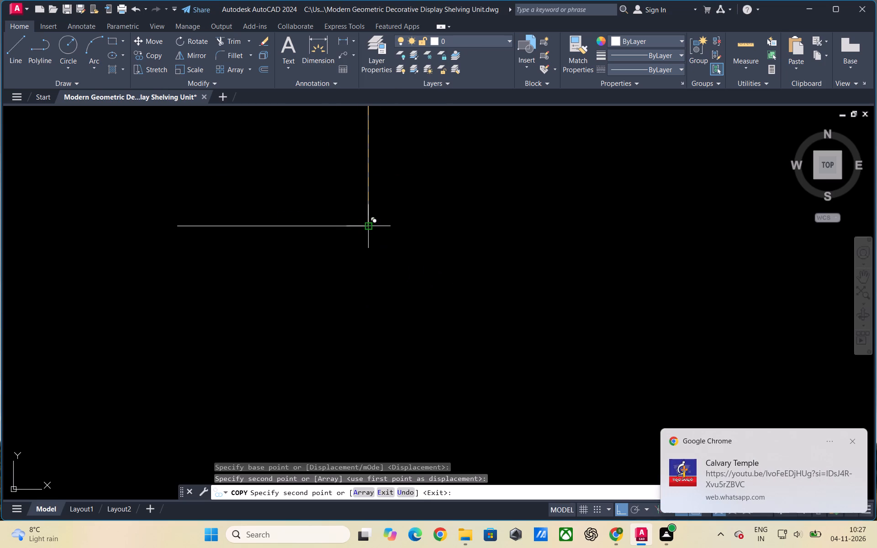
pyautogui.press('Escape')
pyautogui.scroll(-3, 442, 337)
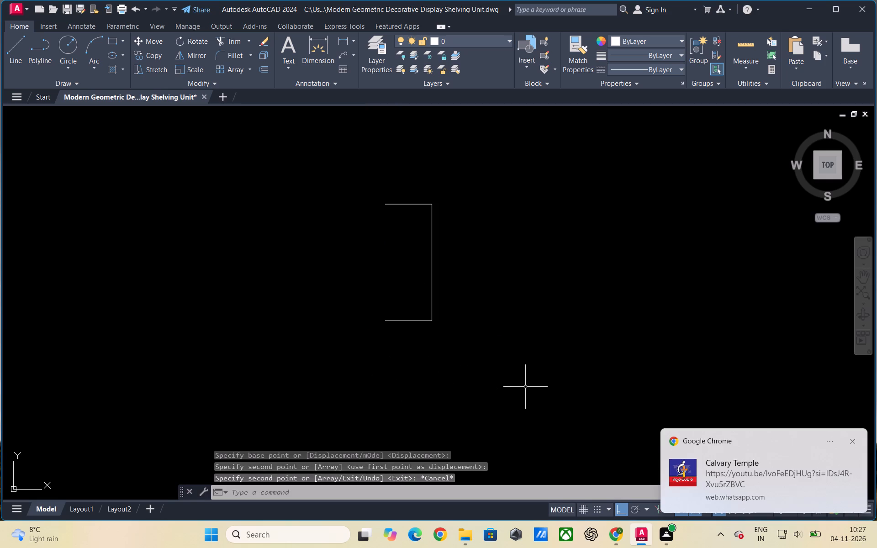
pyautogui.press('Escape')
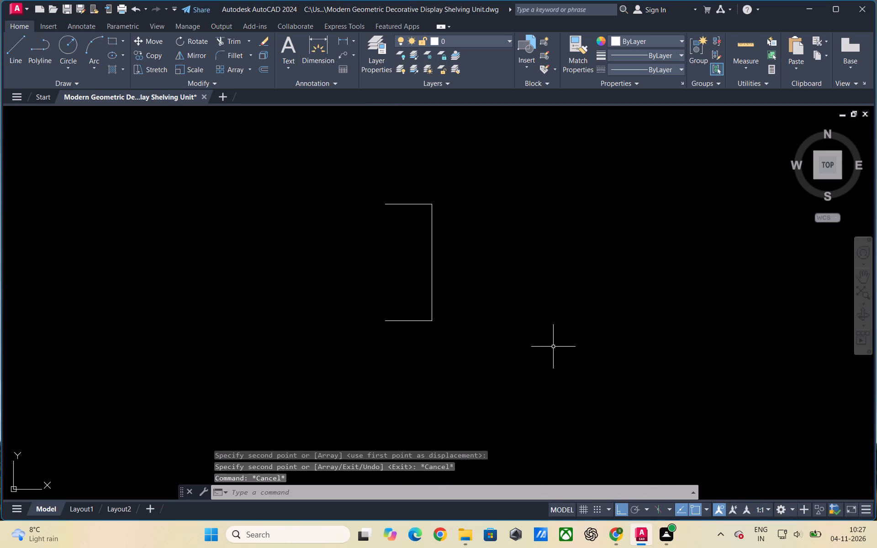
# Copy the vertical line from its top end to the left end of the top horizontal line, closing the rectangle.
pyautogui.click(552, 342)
pyautogui.press('Escape')
pyautogui.click(623, 256)
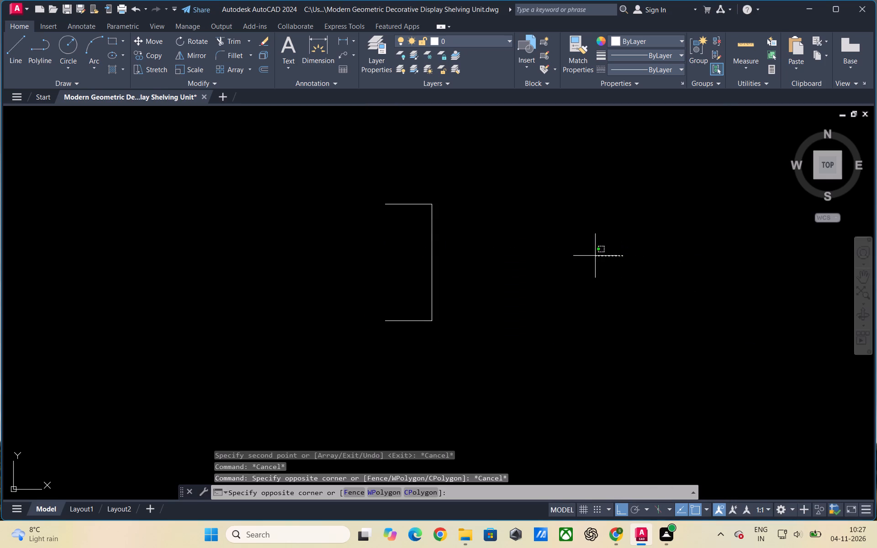
pyautogui.click(412, 243)
pyautogui.rightClick(523, 281)
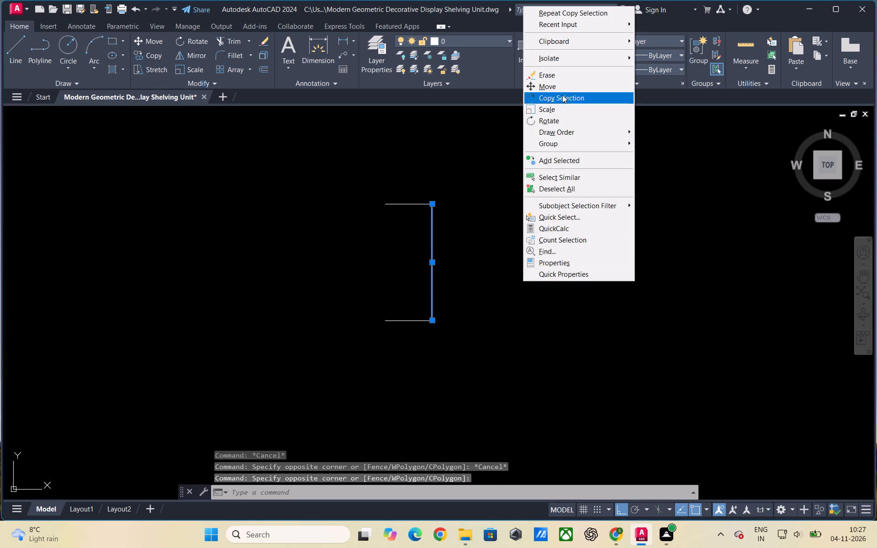
pyautogui.click(562, 95)
pyautogui.click(435, 205)
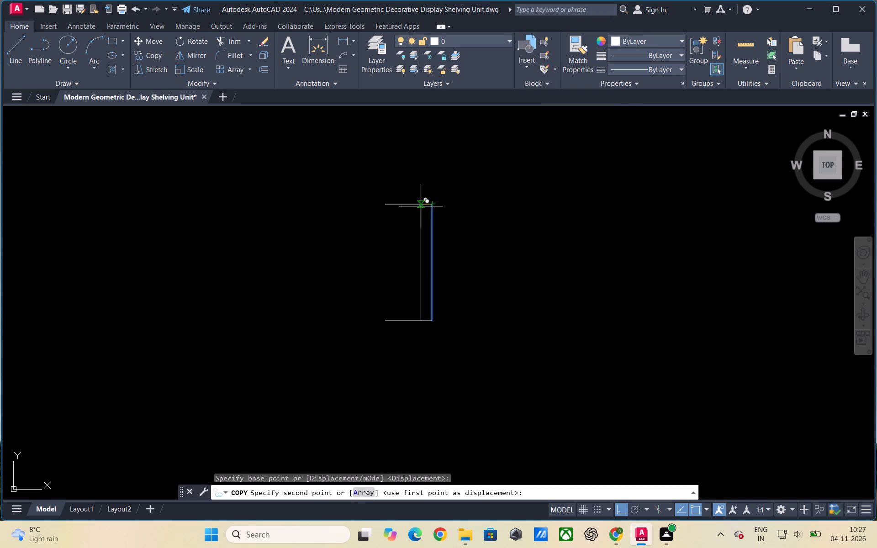
pyautogui.click(383, 206)
pyautogui.press('Escape')
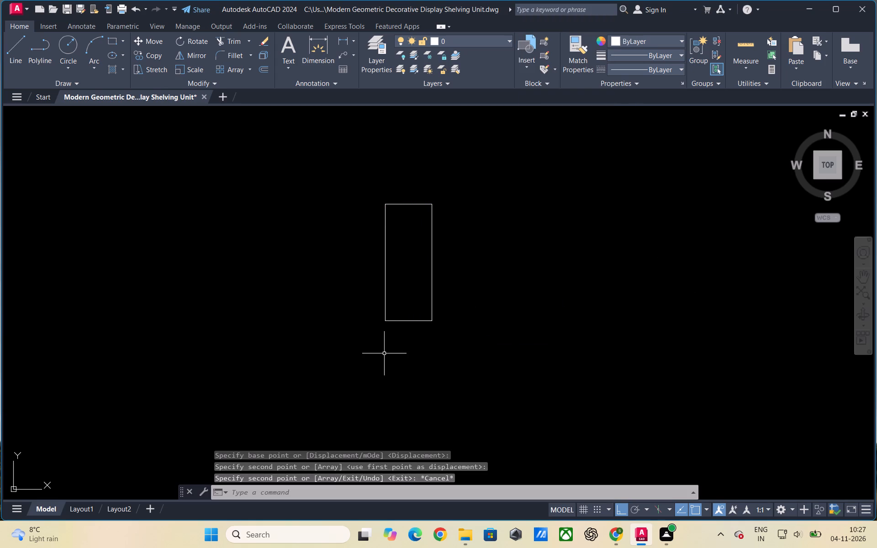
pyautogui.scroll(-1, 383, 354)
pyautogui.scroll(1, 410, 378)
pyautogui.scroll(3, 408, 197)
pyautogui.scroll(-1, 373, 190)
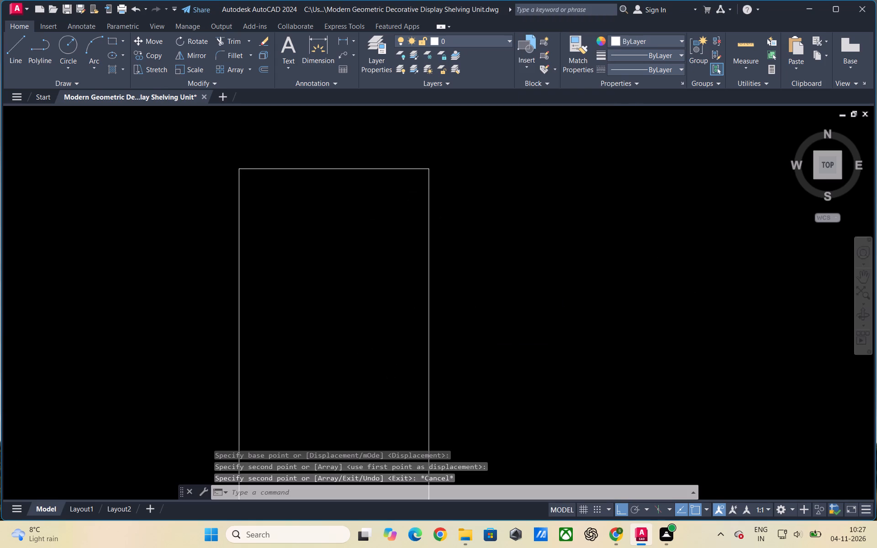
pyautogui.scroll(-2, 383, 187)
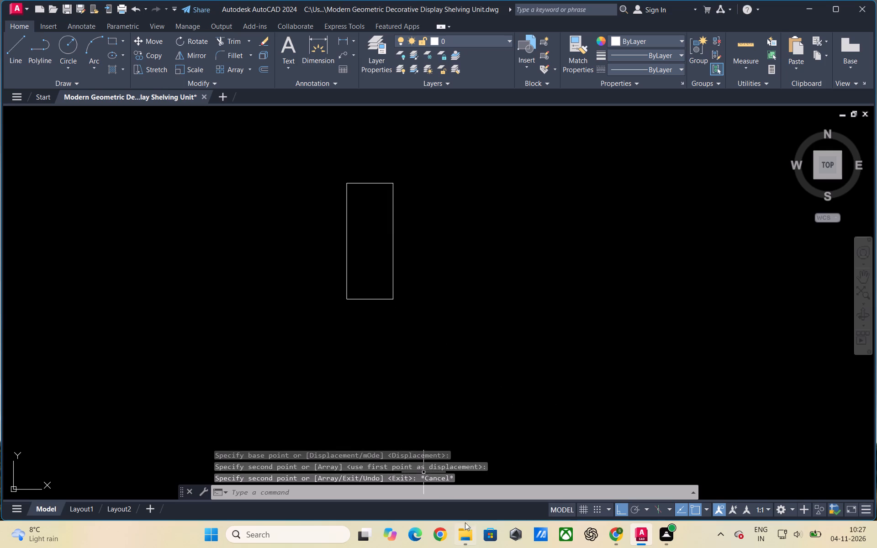
# Switch to File Explorer and open K.pdf from the Downloads folder to view the wall-shelf reference images.
pyautogui.click(465, 540)
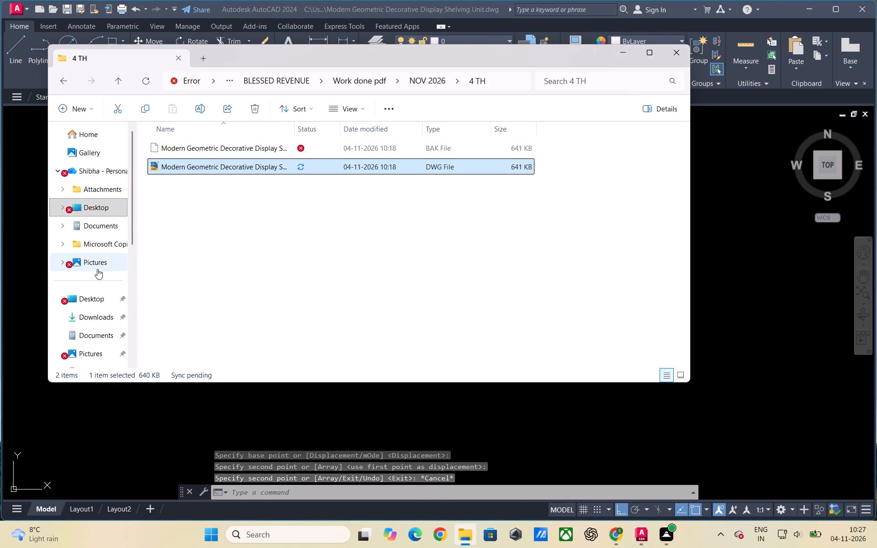
pyautogui.click(96, 318)
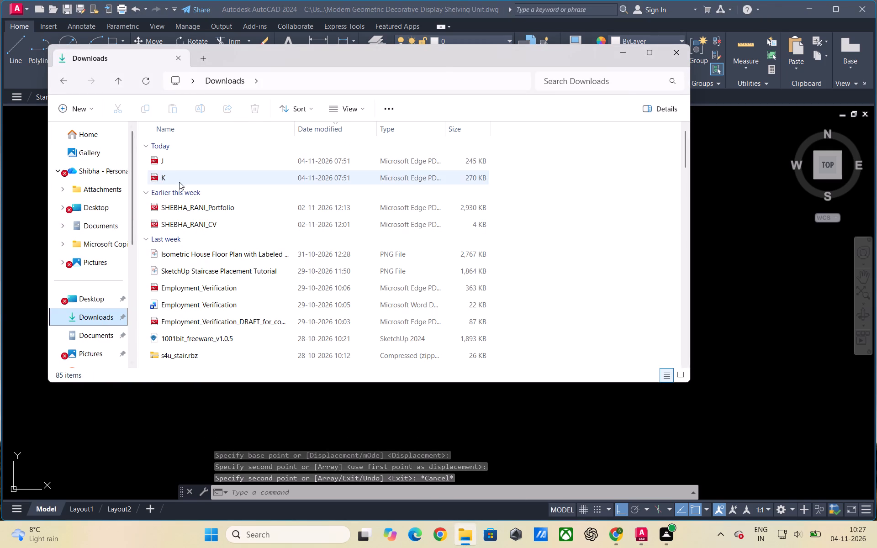
pyautogui.doubleClick(175, 182)
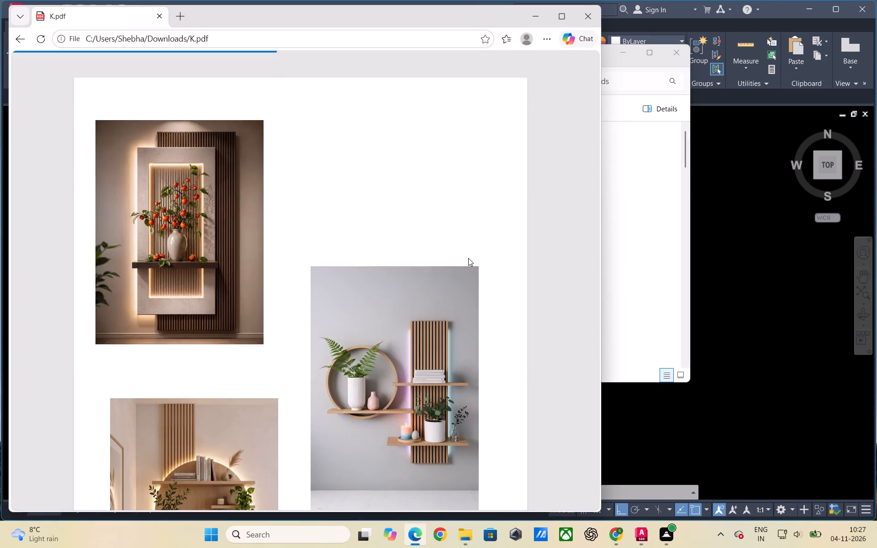
pyautogui.click(528, 17)
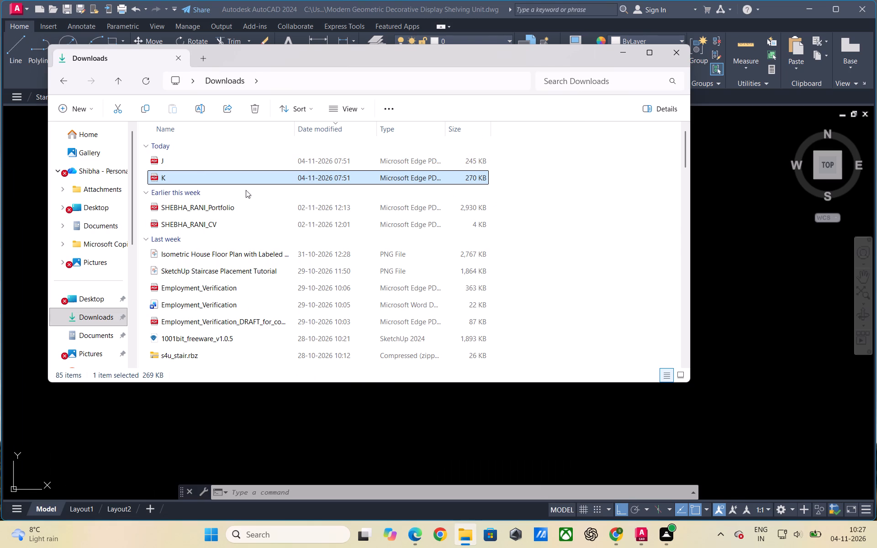
# Open the Screenshots folder inside the Pictures folder.
pyautogui.click(96, 209)
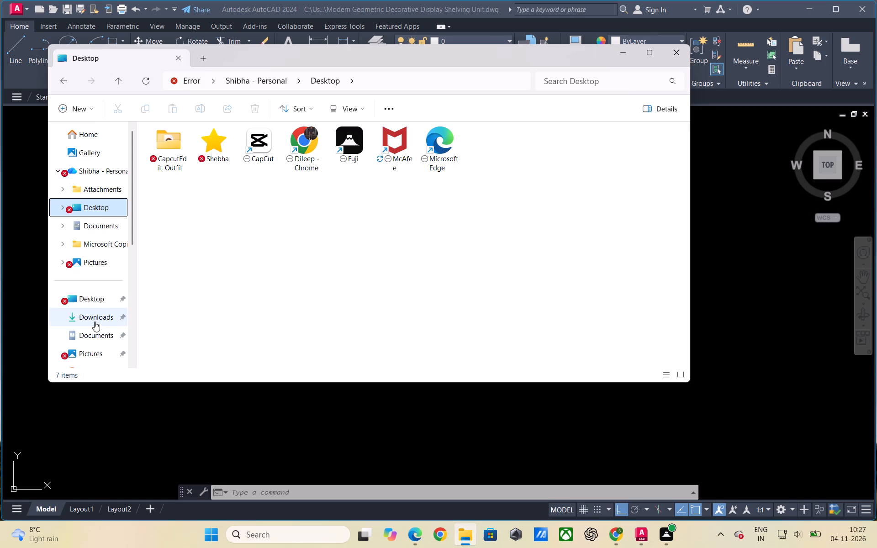
pyautogui.scroll(-1, 94, 322)
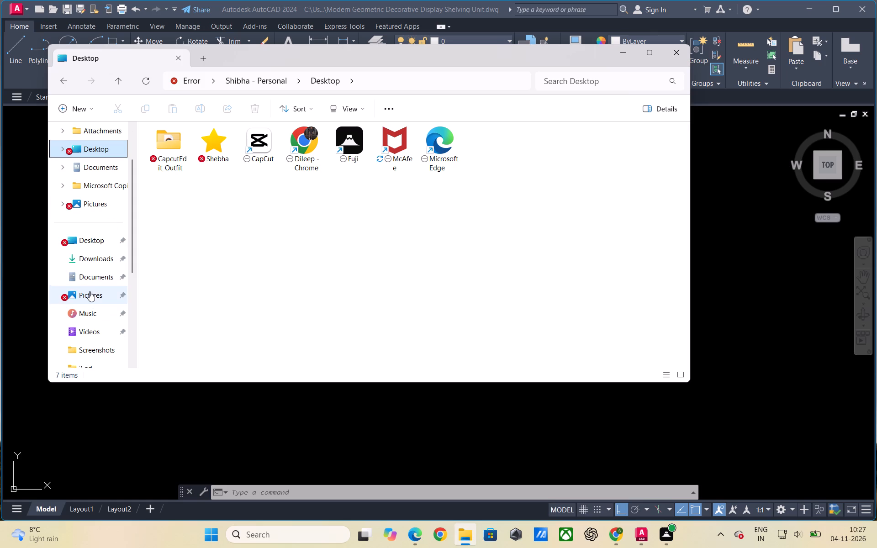
pyautogui.doubleClick(90, 291)
pyautogui.click(358, 154)
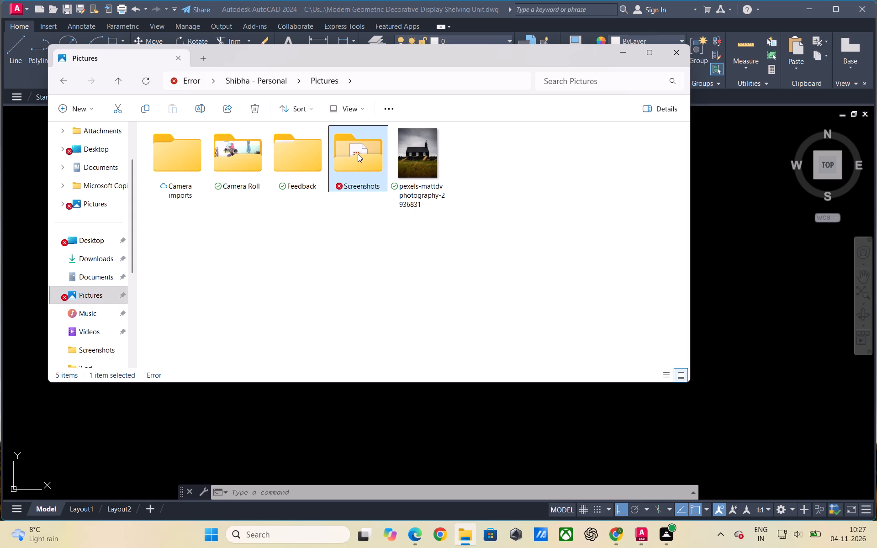
pyautogui.click(358, 154)
pyautogui.doubleClick(354, 167)
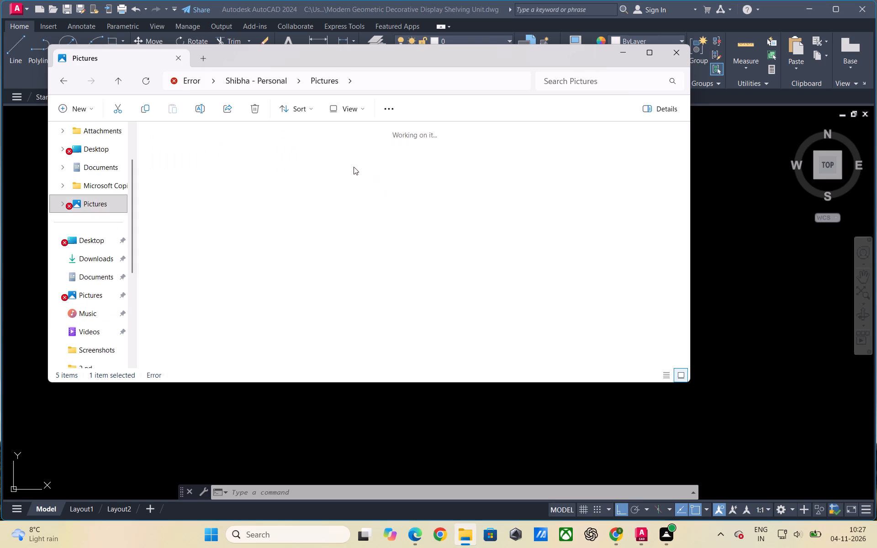
pyautogui.moveTo(687, 149); pyautogui.dragTo(698, 318)
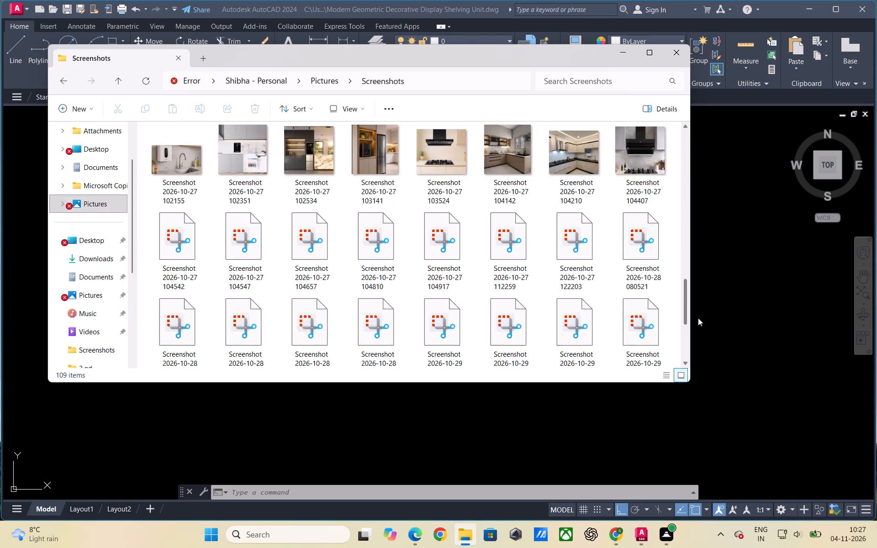
pyautogui.moveTo(698, 318); pyautogui.dragTo(698, 434)
pyautogui.scroll(-6, 598, 286)
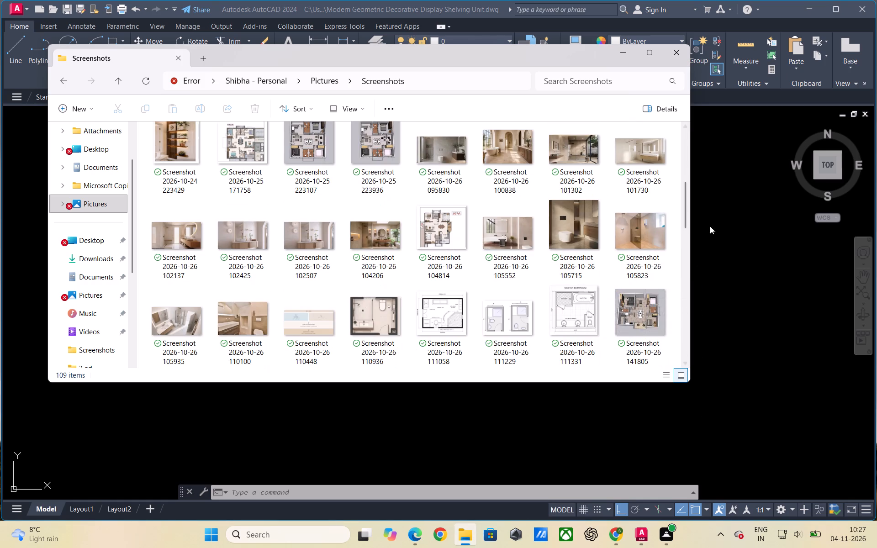
pyautogui.moveTo(687, 208); pyautogui.dragTo(687, 388)
pyautogui.scroll(-2, 556, 397)
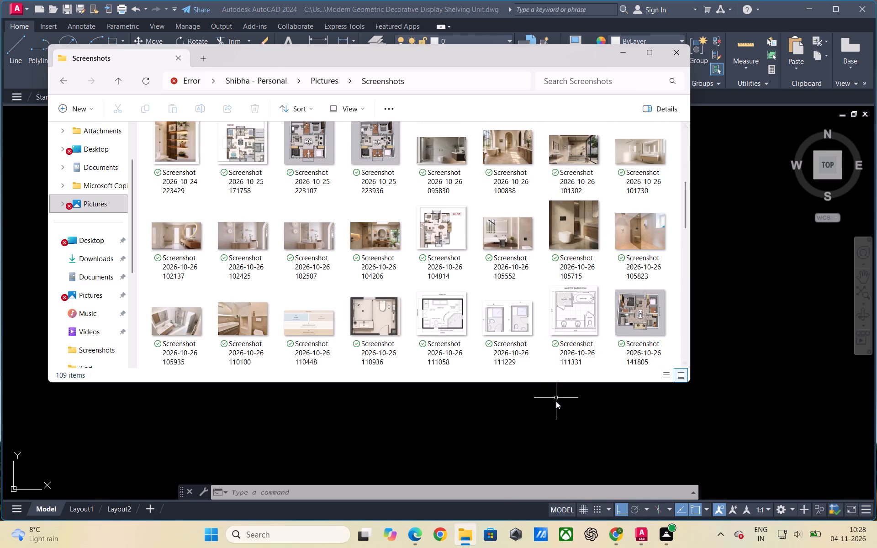
pyautogui.scroll(-3, 556, 401)
pyautogui.scroll(-3, 581, 434)
pyautogui.moveTo(685, 198); pyautogui.dragTo(692, 362)
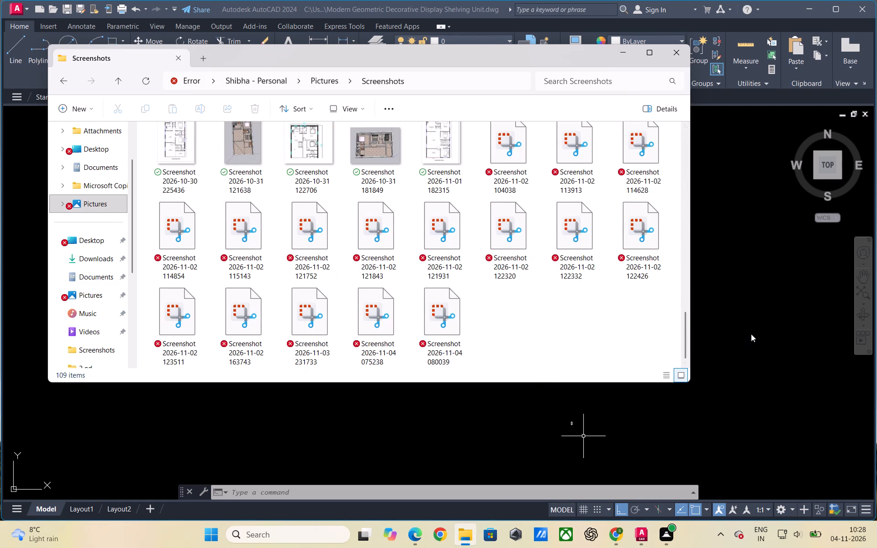
pyautogui.scroll(-2, 751, 334)
pyautogui.click(453, 310)
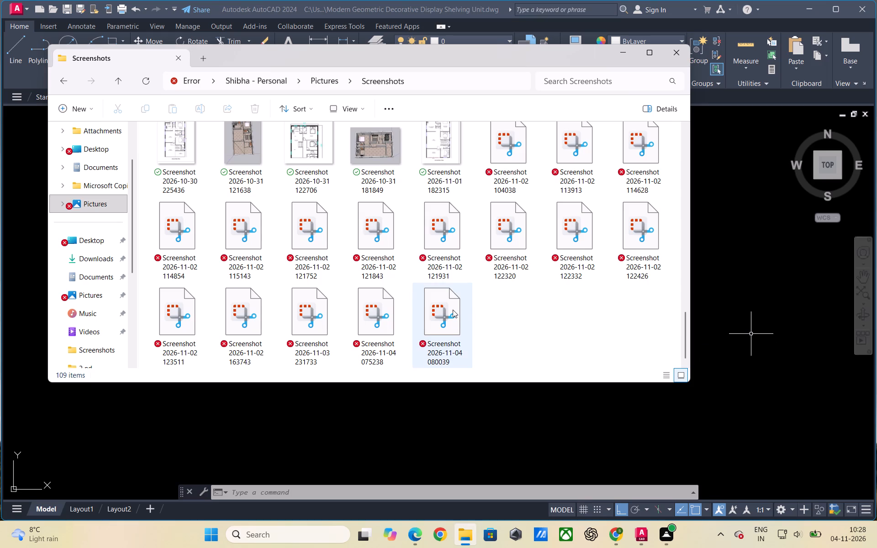
pyautogui.rightClick(452, 321)
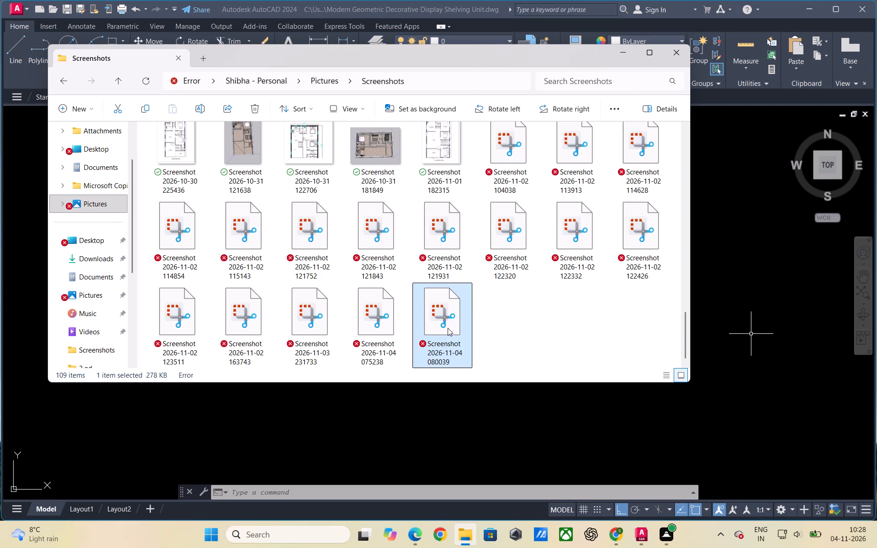
pyautogui.click(507, 19)
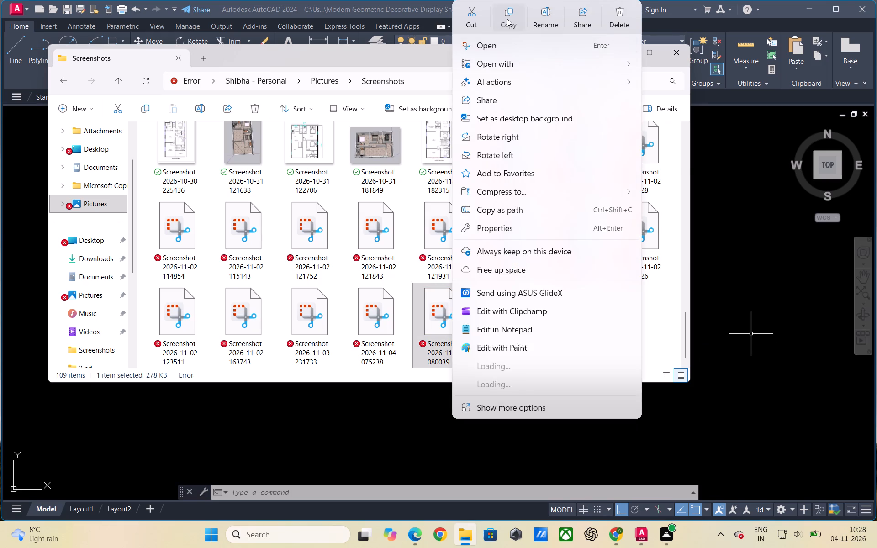
pyautogui.click(623, 54)
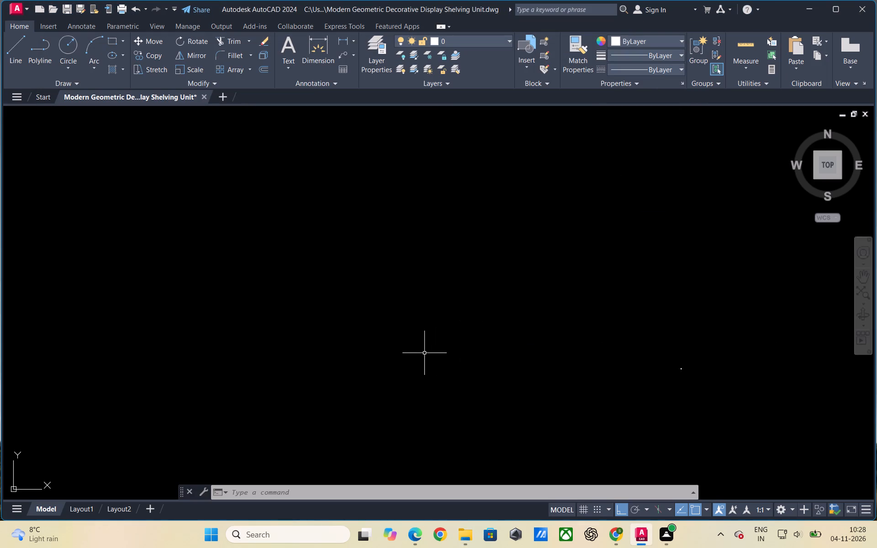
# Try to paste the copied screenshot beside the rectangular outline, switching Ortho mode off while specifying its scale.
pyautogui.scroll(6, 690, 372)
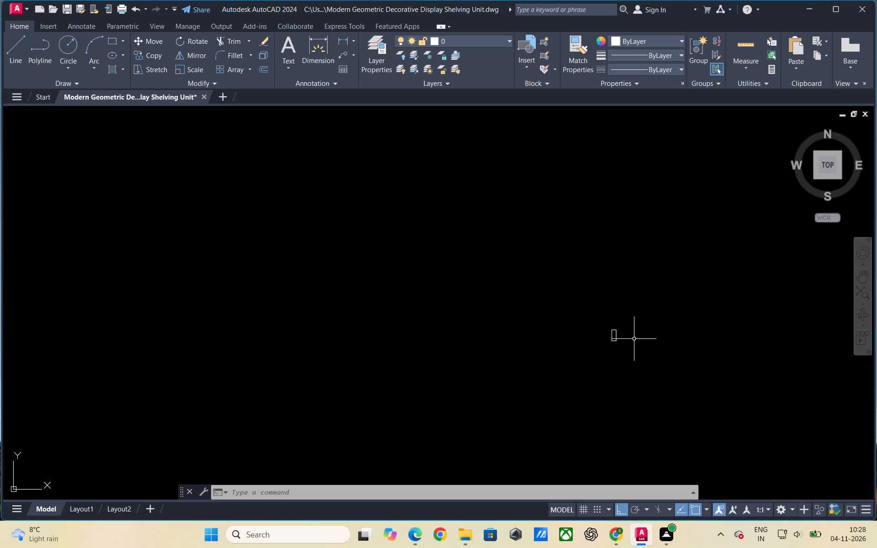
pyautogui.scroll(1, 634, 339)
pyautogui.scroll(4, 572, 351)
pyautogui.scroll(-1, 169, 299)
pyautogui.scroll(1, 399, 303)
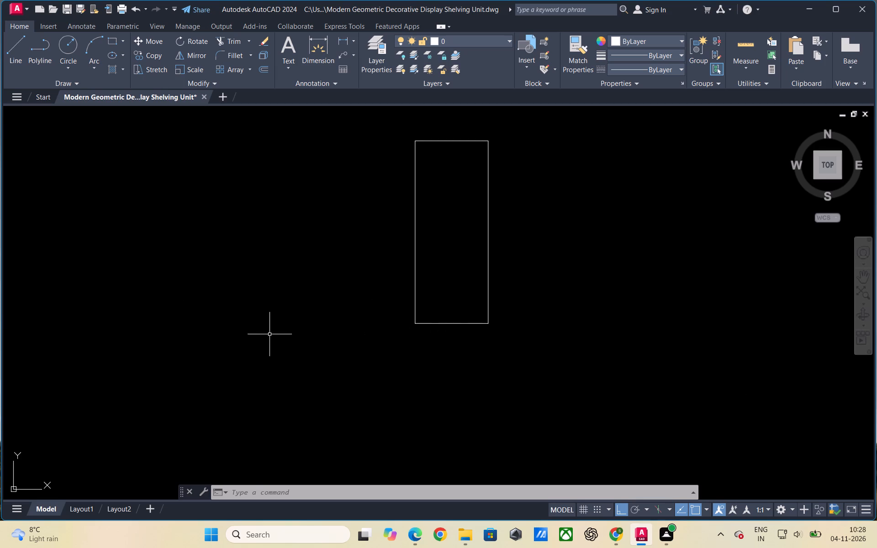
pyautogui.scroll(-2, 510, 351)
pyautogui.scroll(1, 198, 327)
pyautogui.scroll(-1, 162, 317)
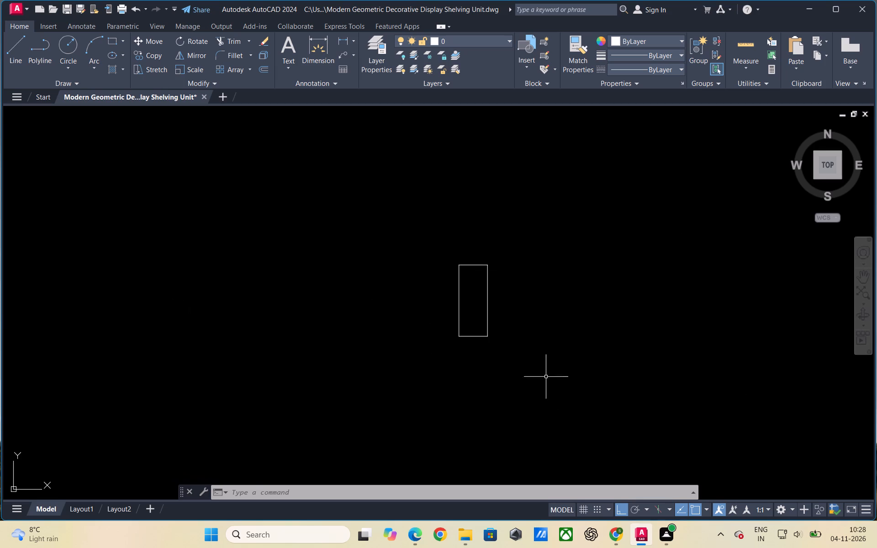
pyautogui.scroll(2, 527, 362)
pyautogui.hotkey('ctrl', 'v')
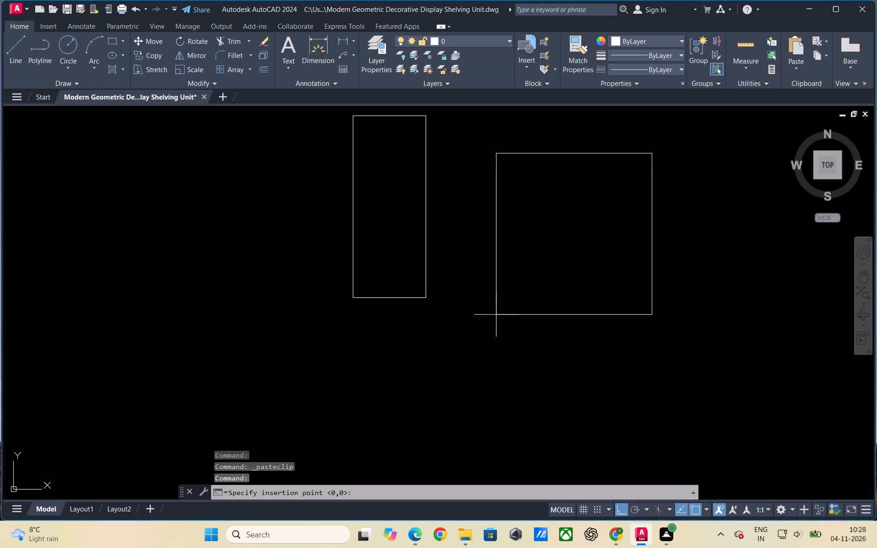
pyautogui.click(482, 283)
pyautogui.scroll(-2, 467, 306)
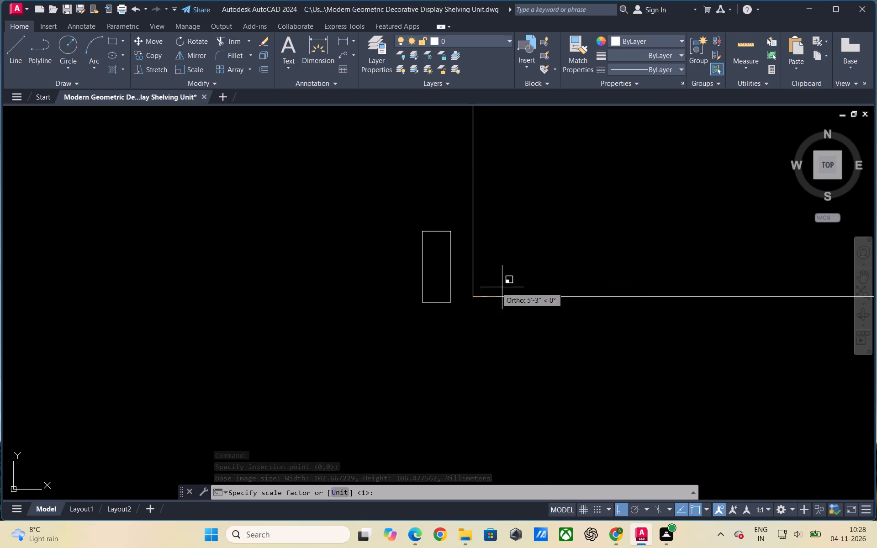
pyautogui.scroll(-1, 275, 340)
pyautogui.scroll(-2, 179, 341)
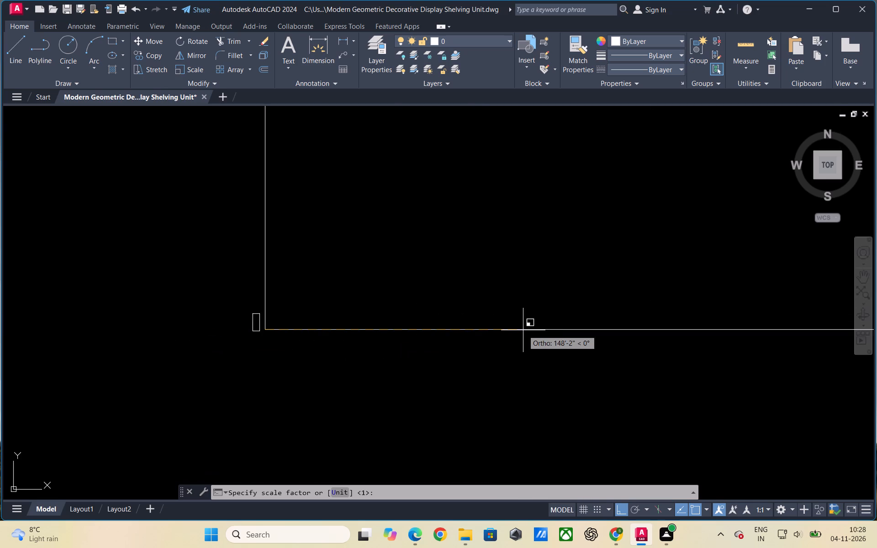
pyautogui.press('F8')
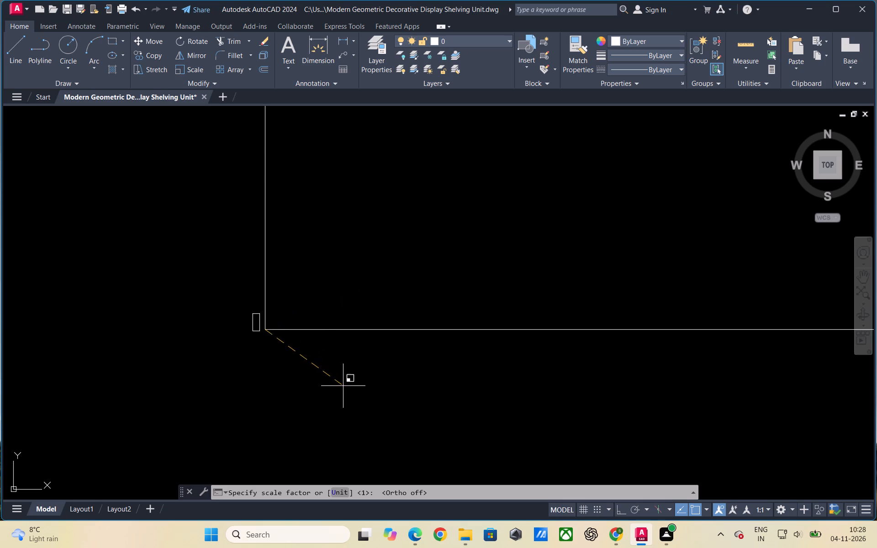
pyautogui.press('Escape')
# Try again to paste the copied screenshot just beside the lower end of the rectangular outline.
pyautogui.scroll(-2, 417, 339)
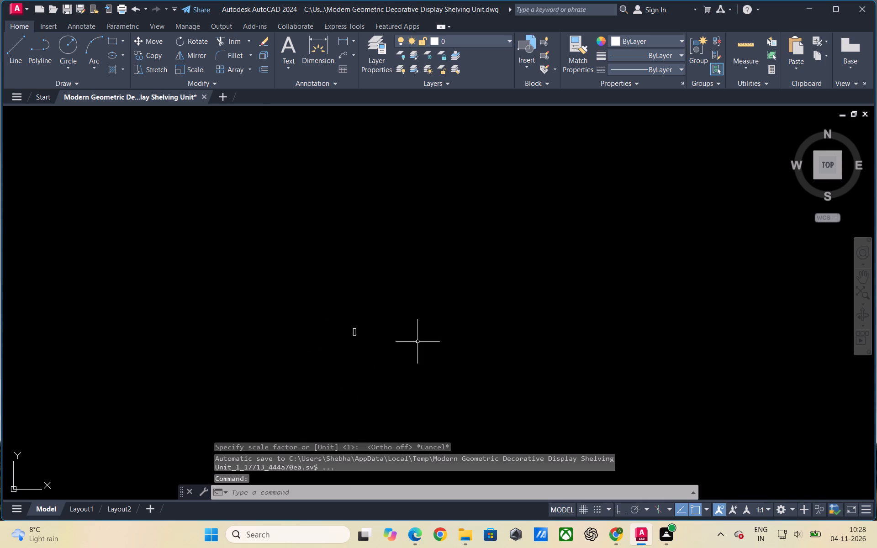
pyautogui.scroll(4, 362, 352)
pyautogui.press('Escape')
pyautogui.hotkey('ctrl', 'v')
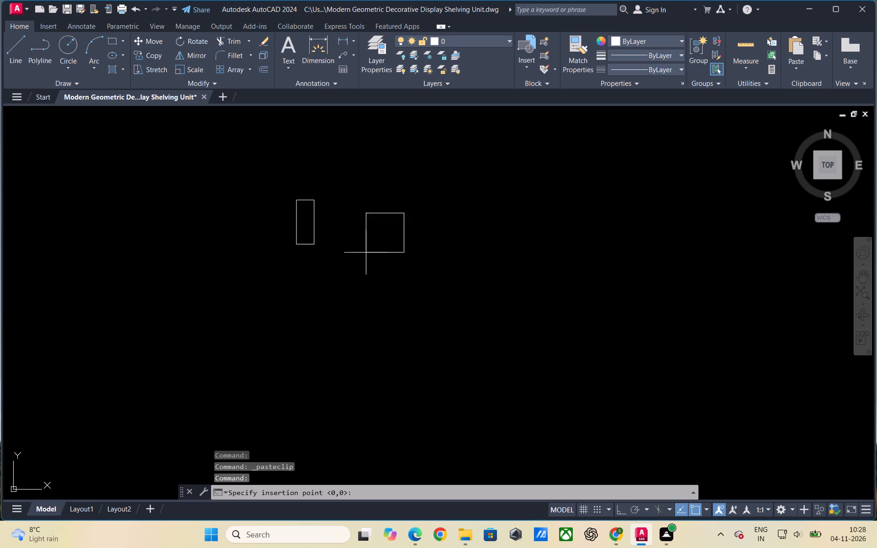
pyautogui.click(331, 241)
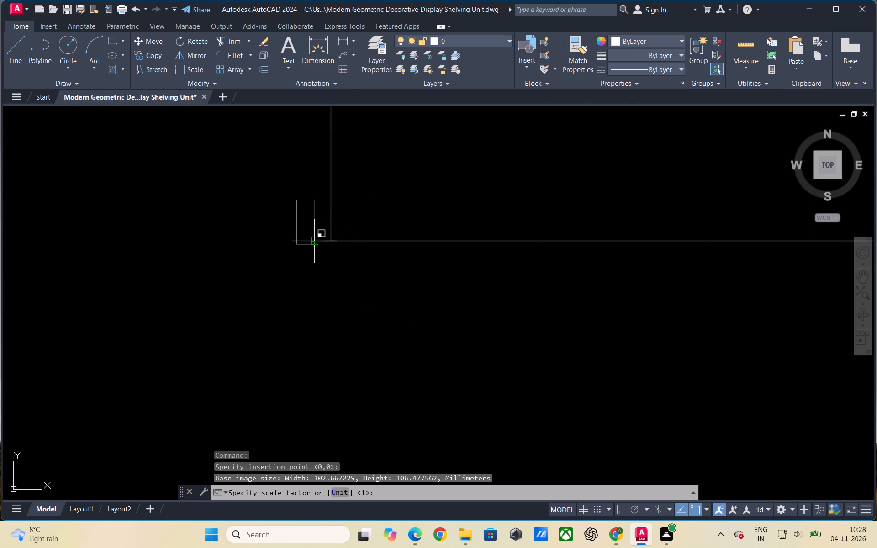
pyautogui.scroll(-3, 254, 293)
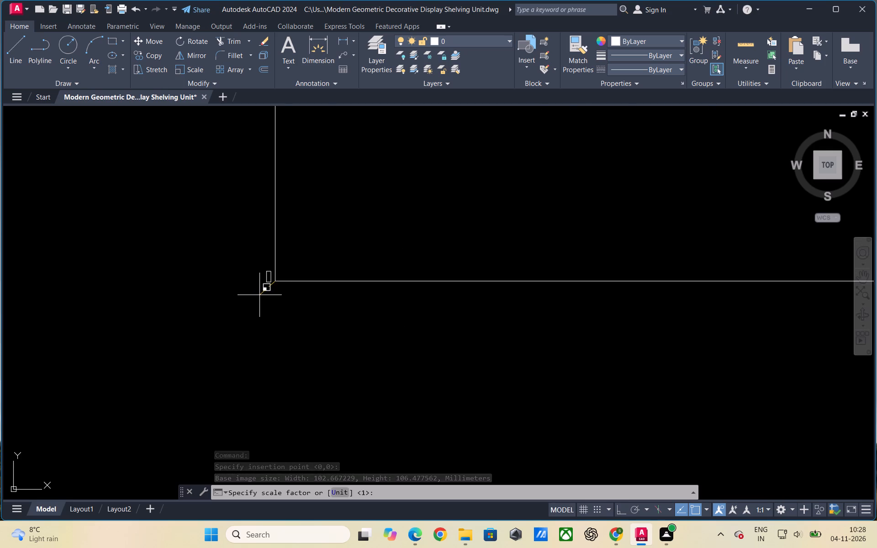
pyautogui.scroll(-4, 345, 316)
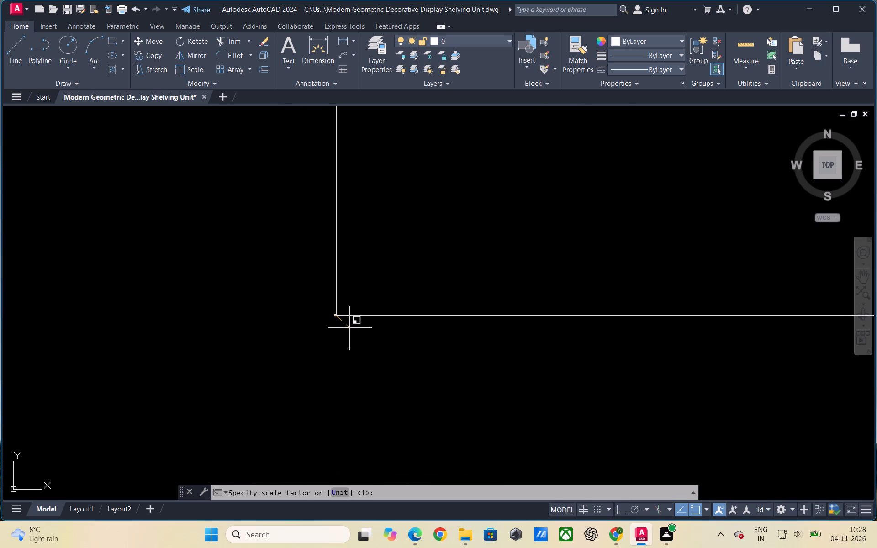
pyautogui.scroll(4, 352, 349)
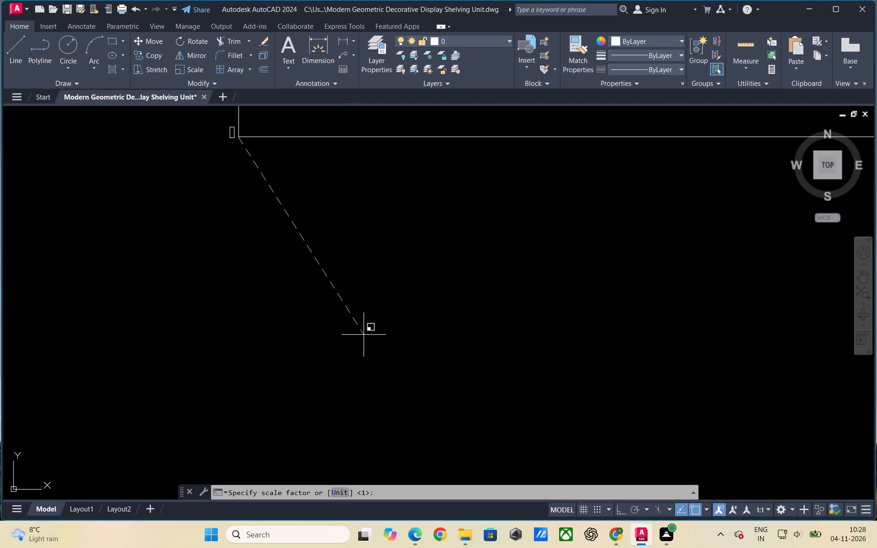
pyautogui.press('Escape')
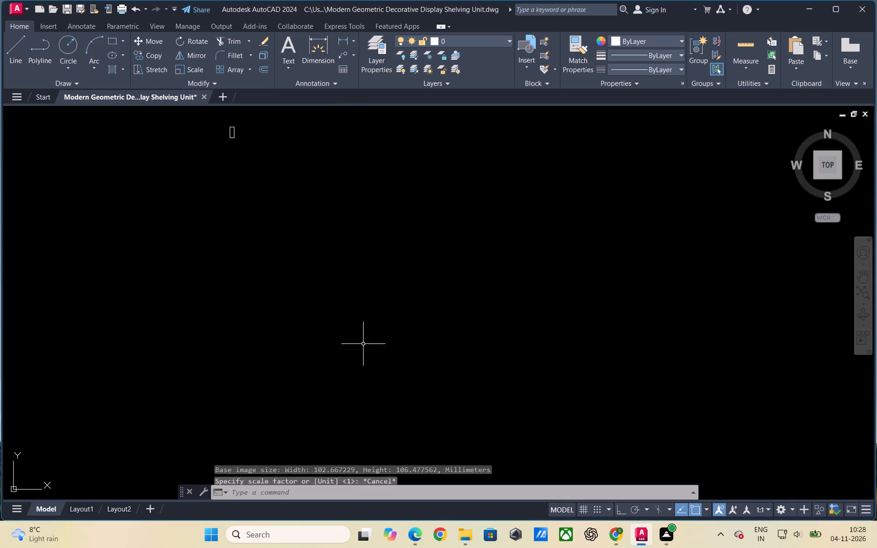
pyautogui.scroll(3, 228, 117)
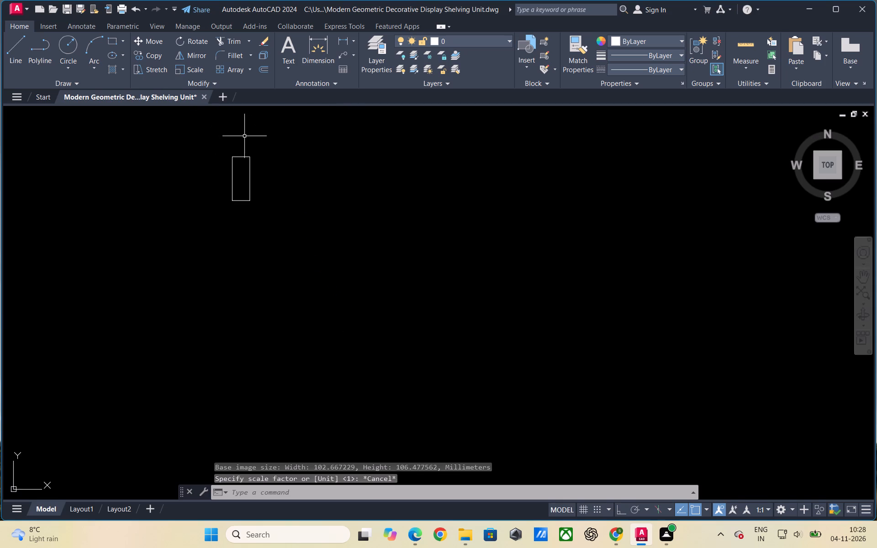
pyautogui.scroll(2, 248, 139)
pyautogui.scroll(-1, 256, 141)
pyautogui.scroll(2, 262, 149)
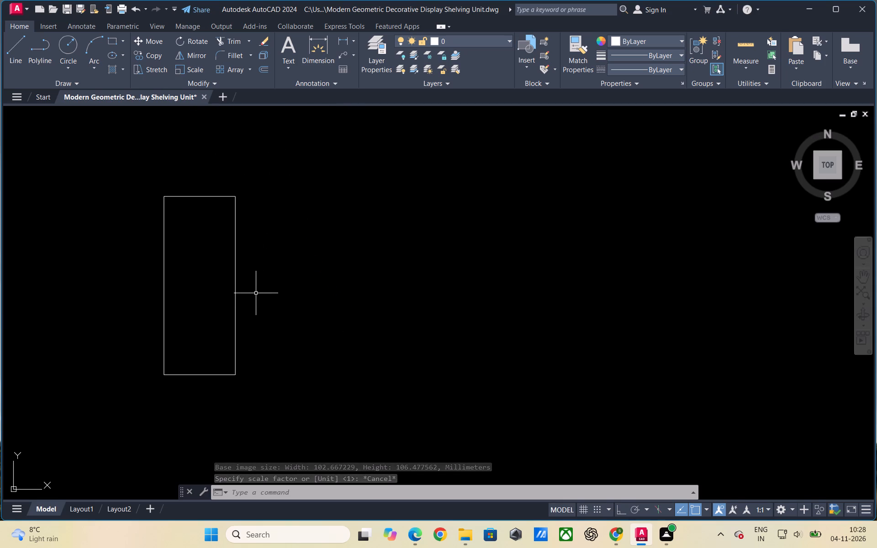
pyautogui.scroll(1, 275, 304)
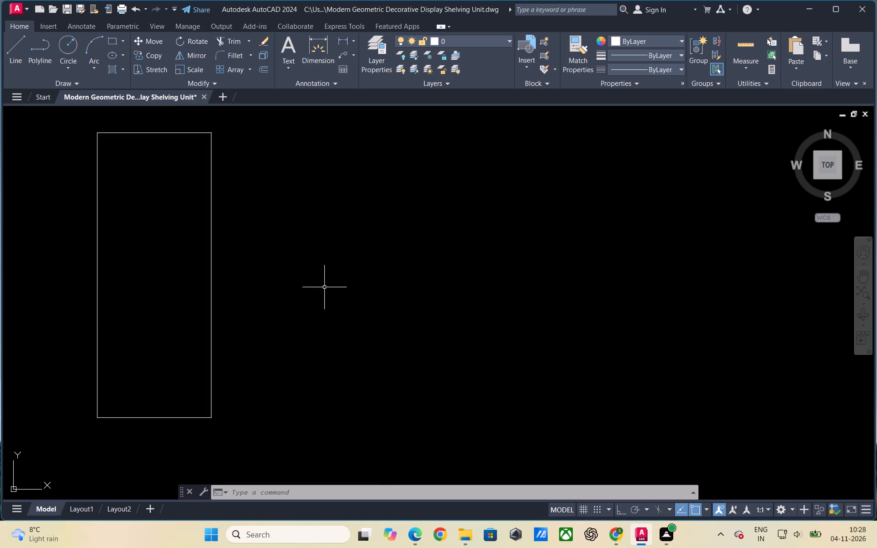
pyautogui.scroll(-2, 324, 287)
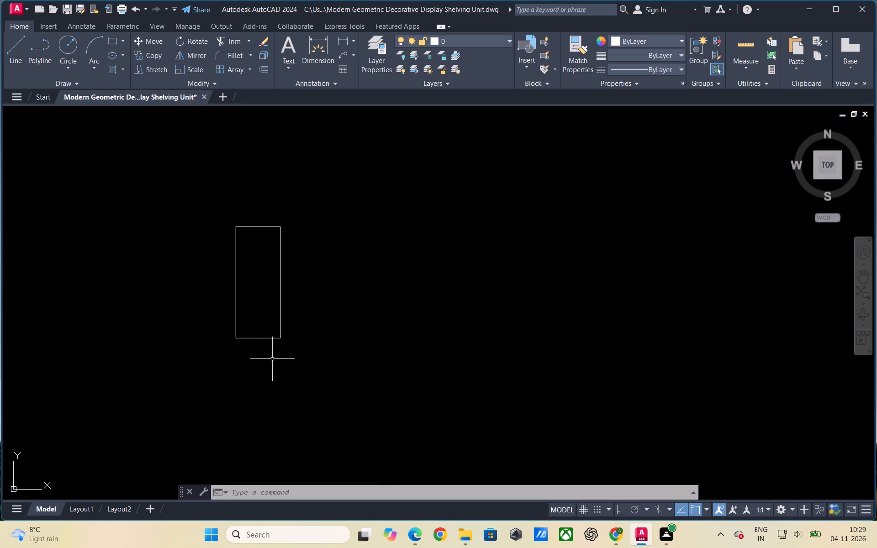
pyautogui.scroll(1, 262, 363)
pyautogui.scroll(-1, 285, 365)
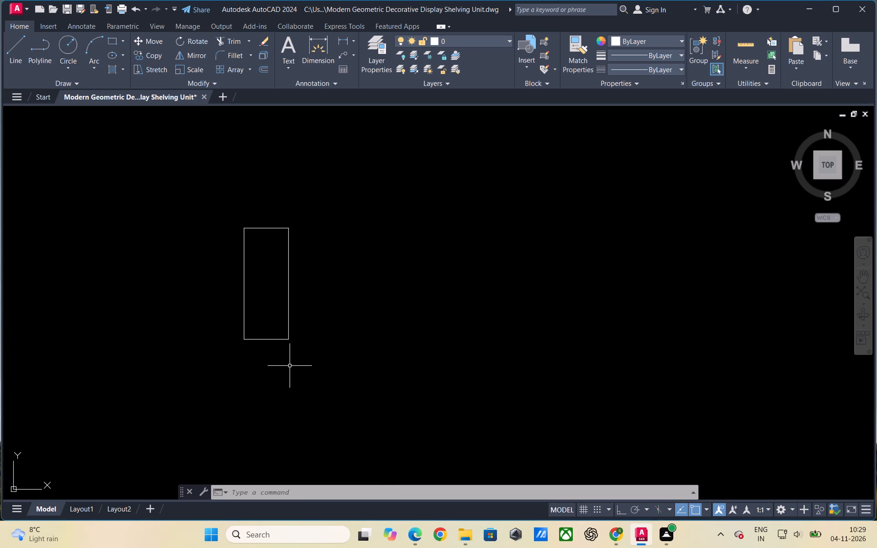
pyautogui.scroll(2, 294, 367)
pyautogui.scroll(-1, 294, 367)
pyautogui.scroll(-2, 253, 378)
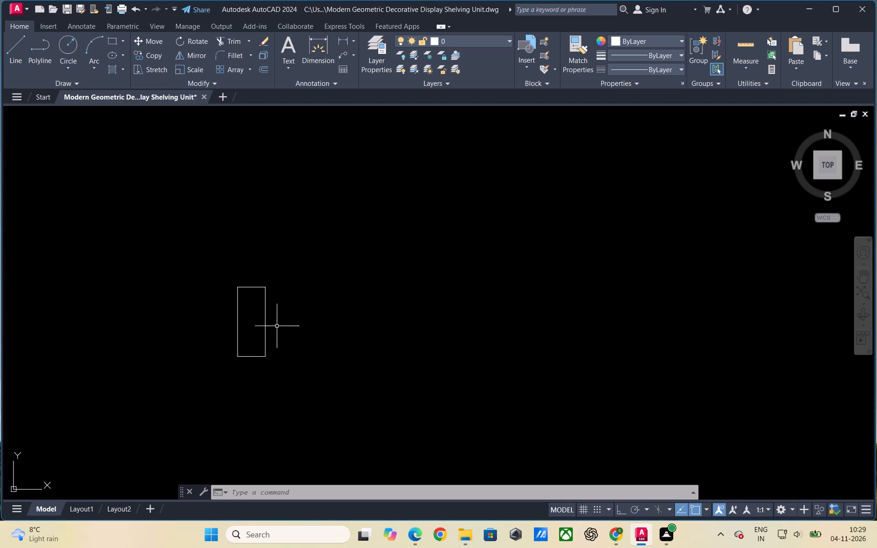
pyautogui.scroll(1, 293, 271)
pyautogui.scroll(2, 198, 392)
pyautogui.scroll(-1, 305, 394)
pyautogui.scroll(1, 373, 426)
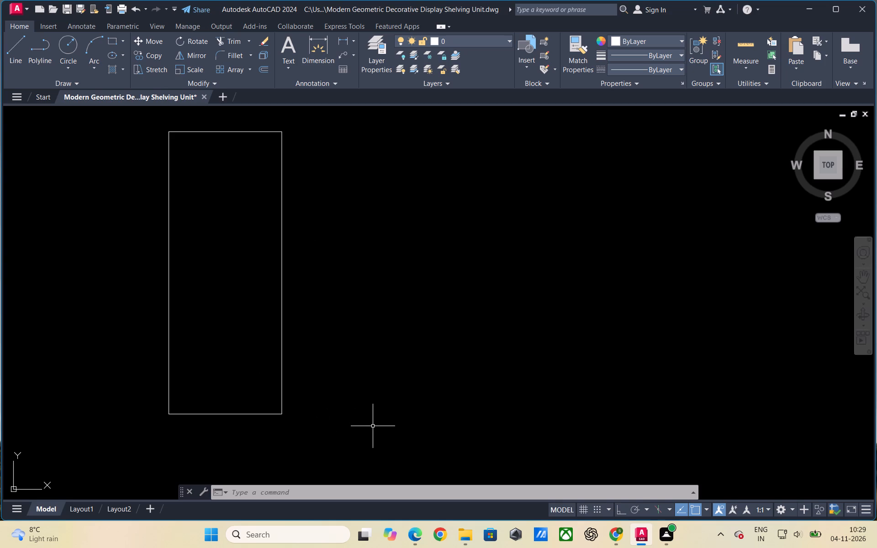
# Paste the copied screenshot beside the lower end of the rectangular outline with a freehand scale, turning Ortho mode on to set its rotation.
pyautogui.hotkey('ctrl', 'v')
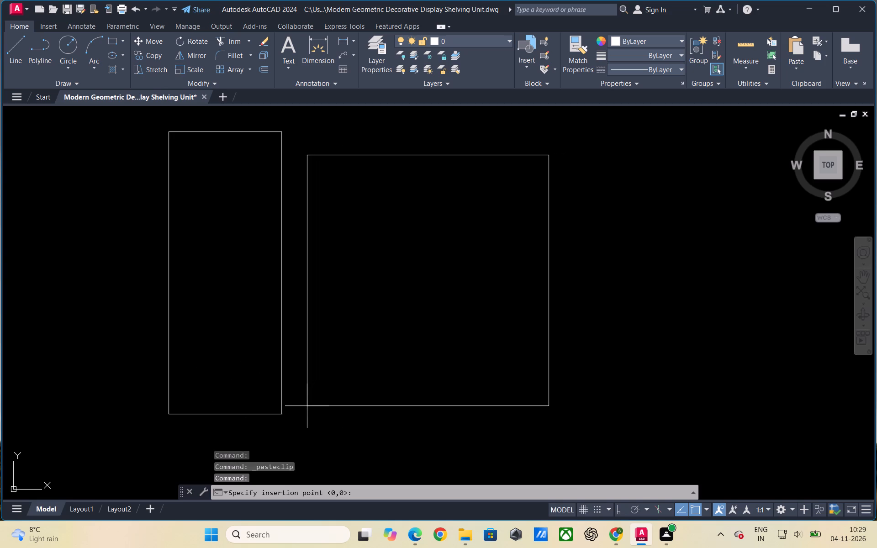
pyautogui.click(307, 406)
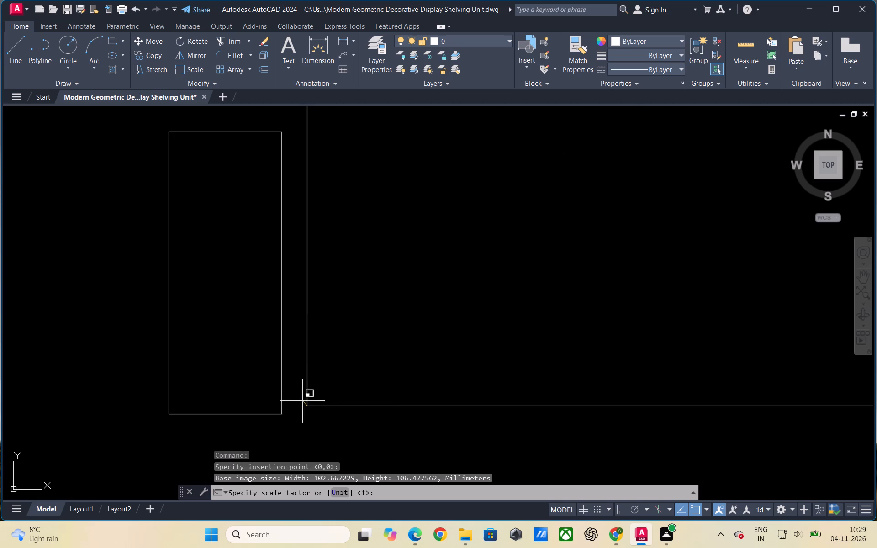
pyautogui.click(347, 400)
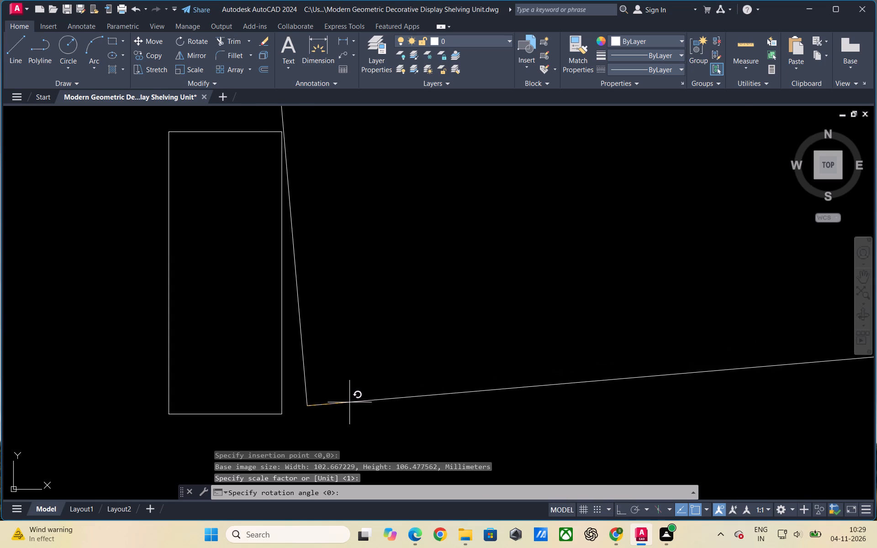
pyautogui.press('F8')
pyautogui.click(359, 410)
pyautogui.scroll(-1, 307, 426)
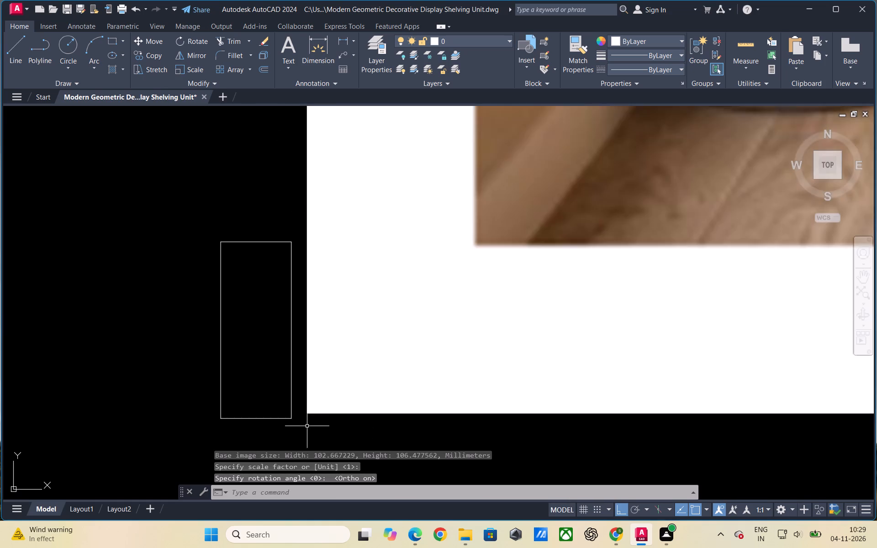
pyautogui.scroll(-1, 307, 426)
pyautogui.scroll(-1, 373, 433)
pyautogui.press('Escape')
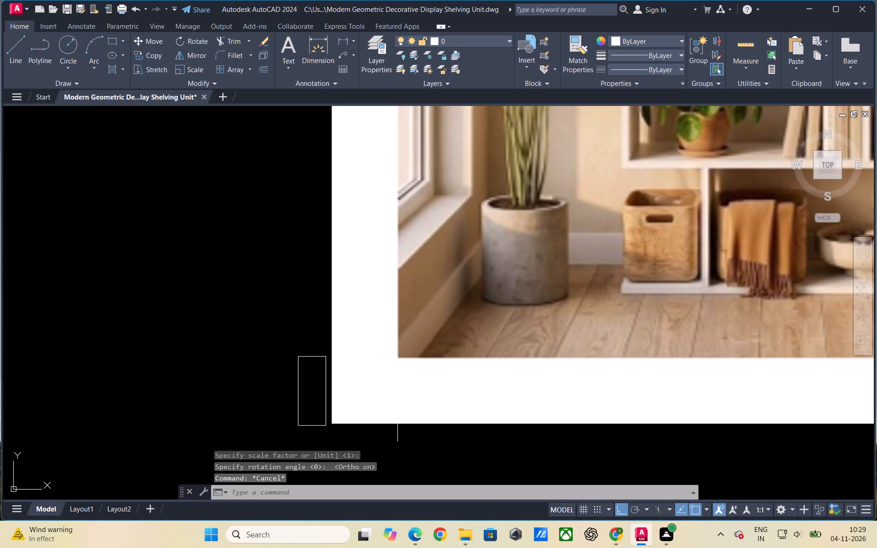
# Scale the pasted reference image down from its lower corner nearest the outline until it is roughly as tall as the rectangular outline.
pyautogui.click(397, 420)
pyautogui.press('Escape')
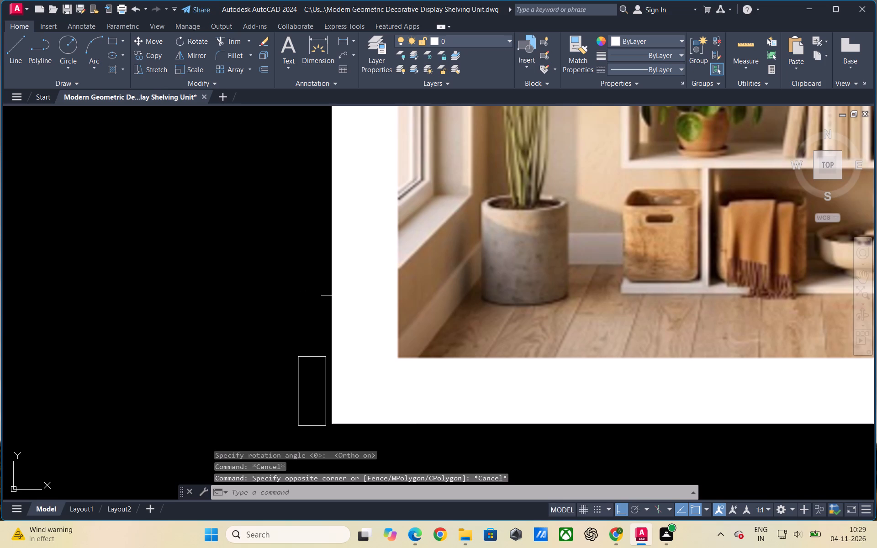
pyautogui.scroll(-1, 223, 283)
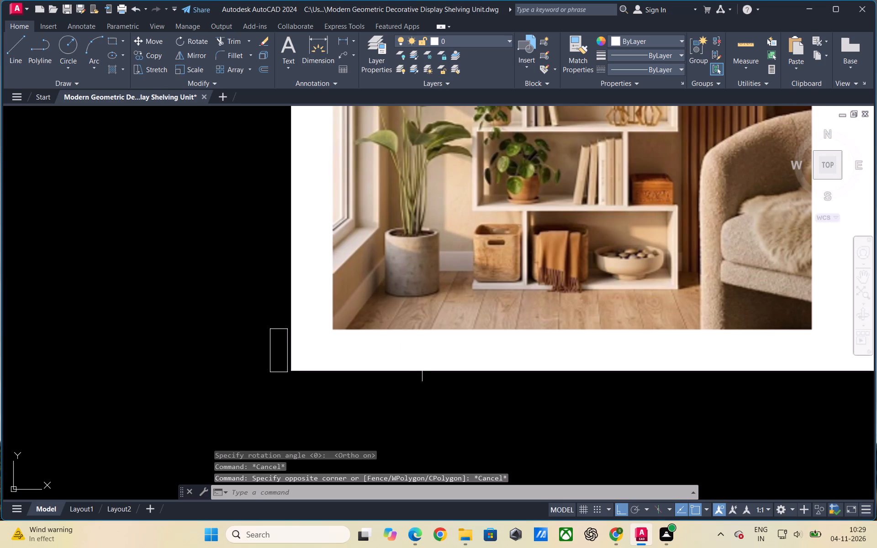
pyautogui.click(416, 358)
pyautogui.press('Escape')
pyautogui.moveTo(526, 403); pyautogui.dragTo(508, 381)
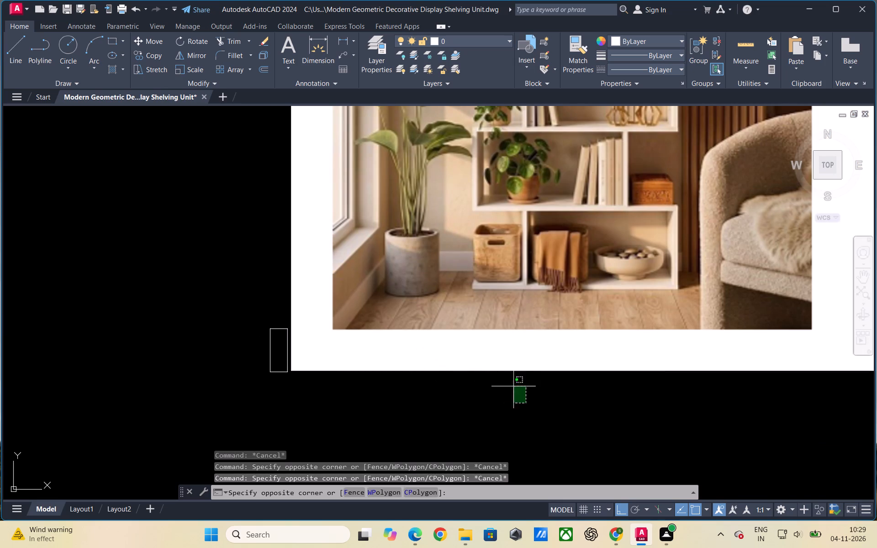
pyautogui.moveTo(508, 381); pyautogui.dragTo(489, 356)
pyautogui.click(440, 291)
pyautogui.scroll(-2, 349, 339)
pyautogui.scroll(-2, 404, 292)
pyautogui.scroll(2, 423, 268)
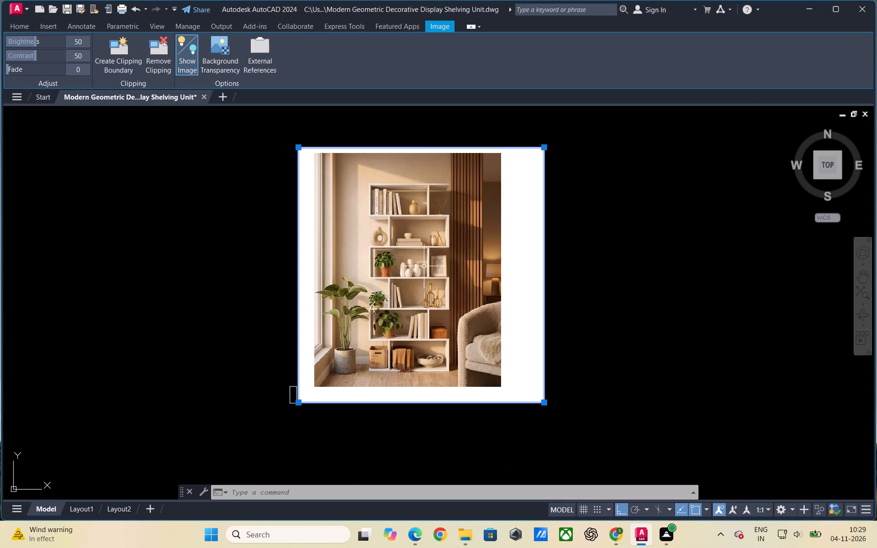
pyautogui.scroll(-1, 424, 266)
pyautogui.scroll(1, 426, 264)
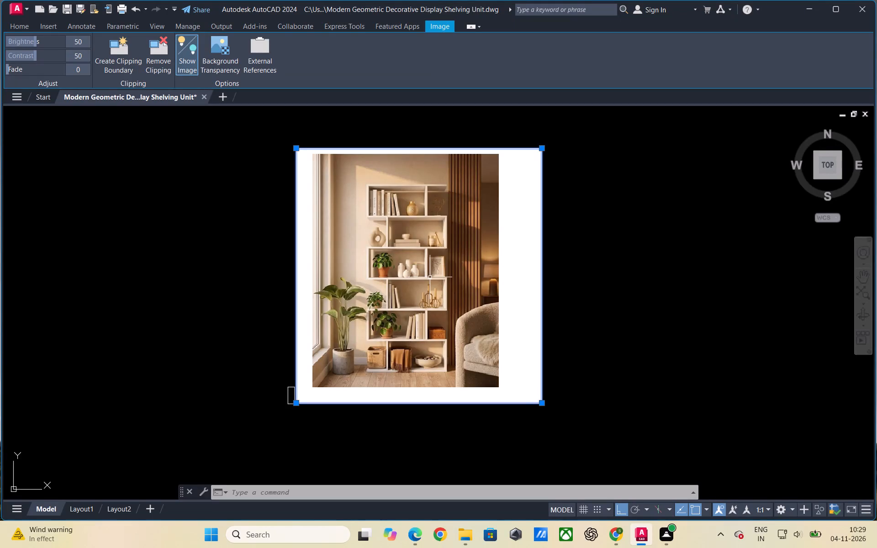
pyautogui.scroll(-1, 406, 284)
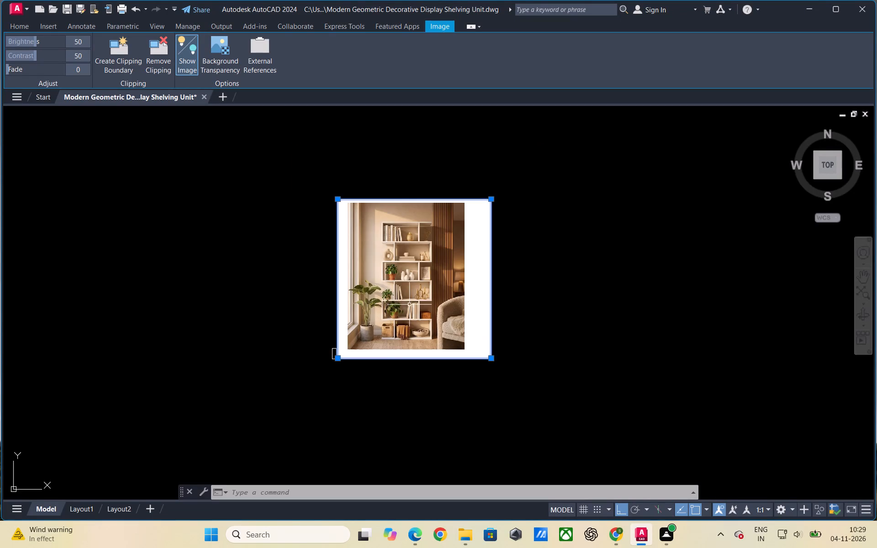
pyautogui.scroll(1, 409, 307)
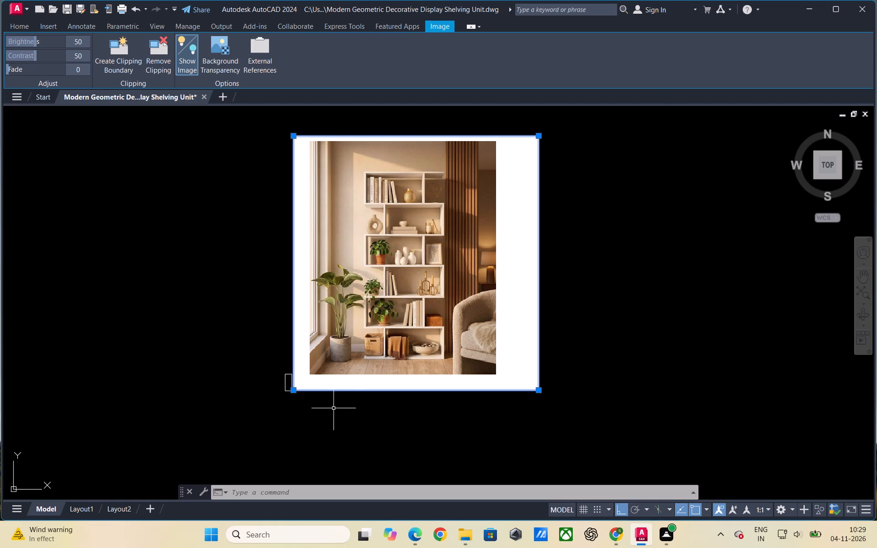
pyautogui.scroll(2, 325, 407)
pyautogui.scroll(-1, 288, 406)
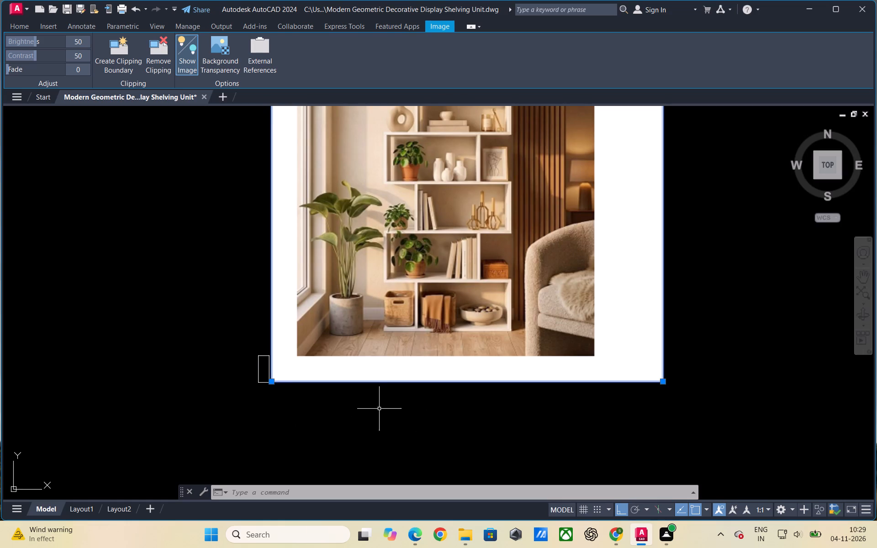
pyautogui.scroll(-1, 278, 408)
pyautogui.scroll(1, 353, 405)
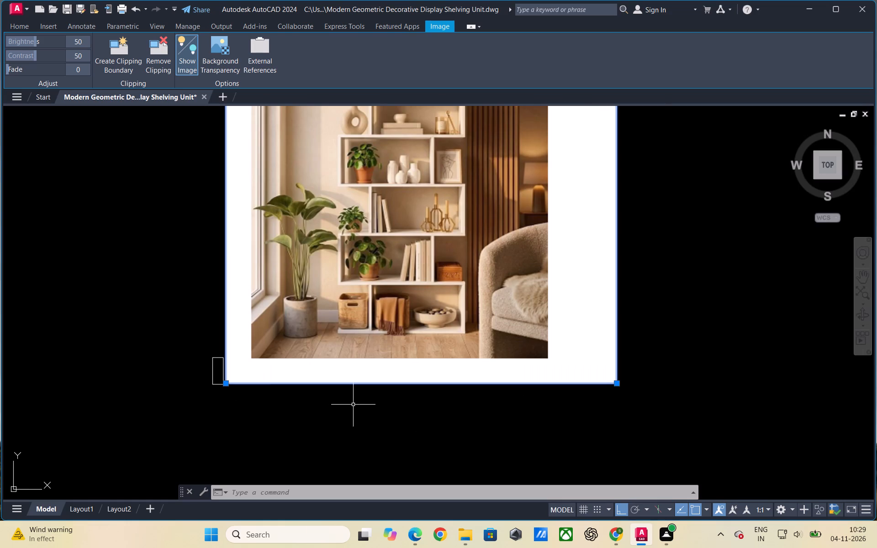
pyautogui.write('scale')
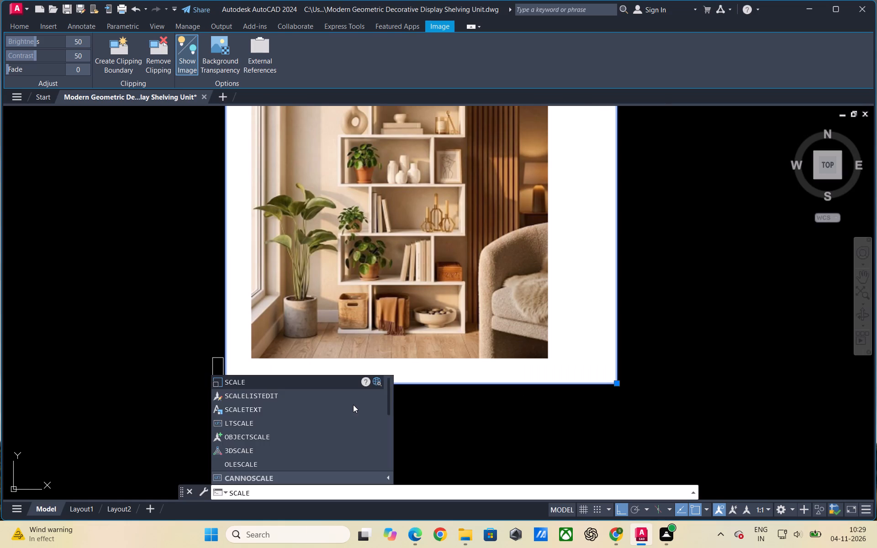
pyautogui.press('Return')
pyautogui.scroll(2, 224, 419)
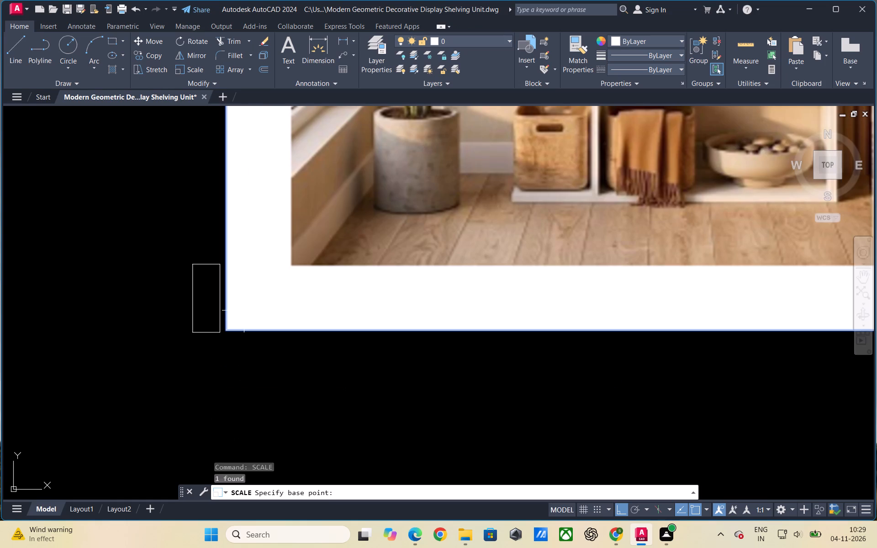
pyautogui.click(227, 332)
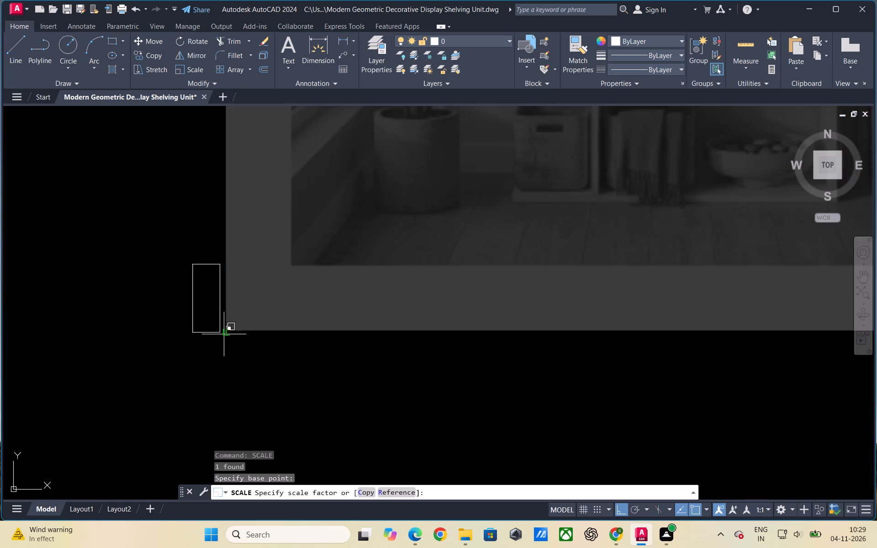
pyautogui.scroll(-1, 92, 379)
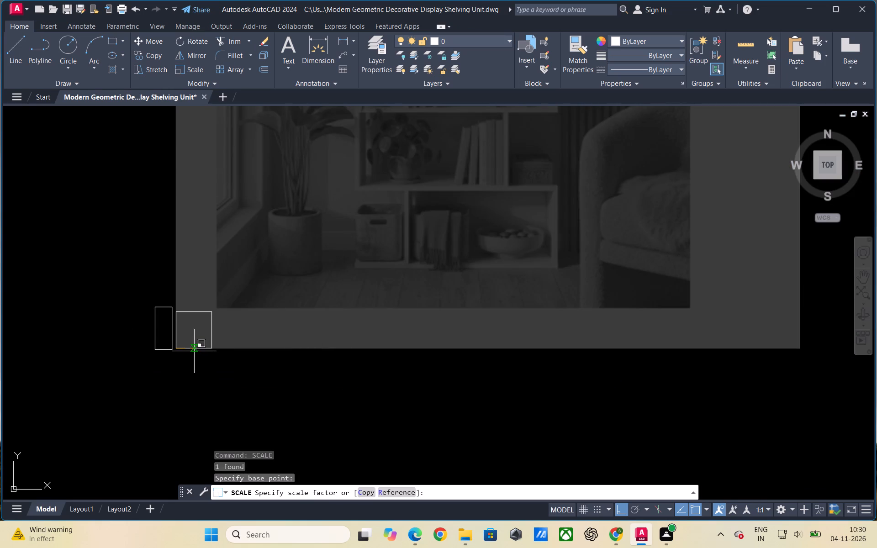
pyautogui.click(197, 352)
pyautogui.press('Escape')
# Move the reference image horizontally from the right side of the rectangular outline to its left side.
pyautogui.scroll(-1, 412, 363)
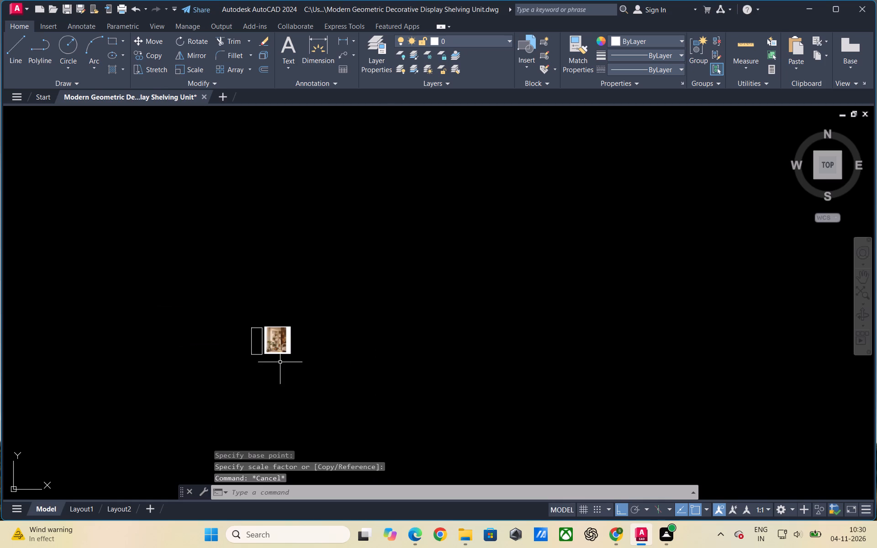
pyautogui.scroll(5, 277, 361)
pyautogui.scroll(-2, 455, 348)
pyautogui.scroll(2, 454, 337)
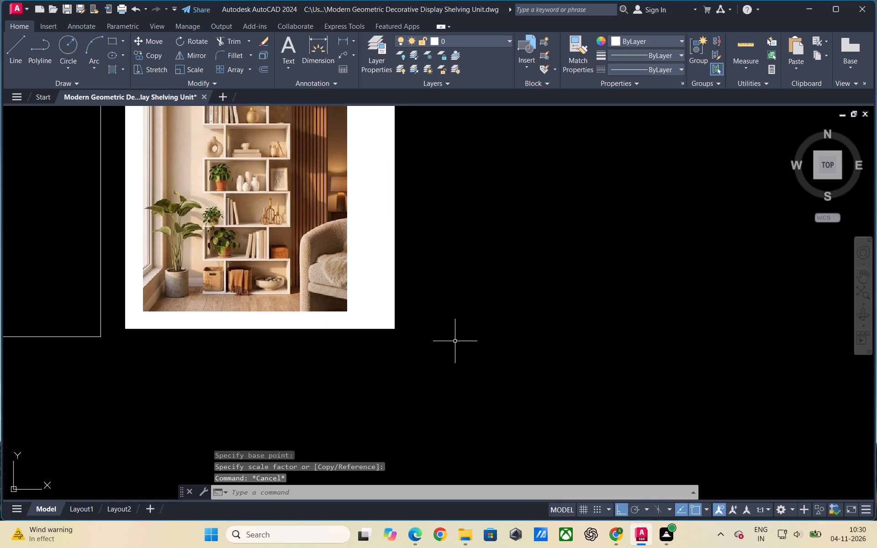
pyautogui.press('Escape')
pyautogui.click(394, 328)
pyautogui.rightClick(478, 368)
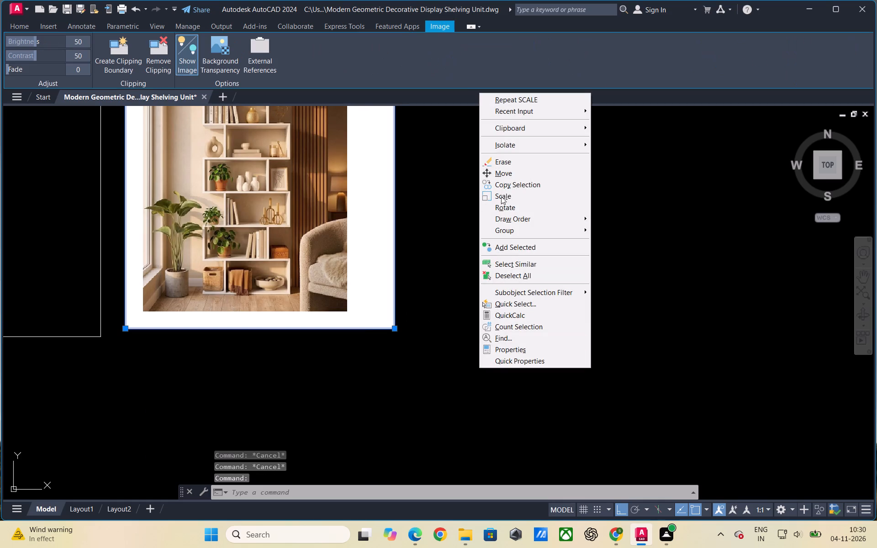
pyautogui.click(503, 177)
pyautogui.scroll(-1, 608, 336)
pyautogui.click(475, 333)
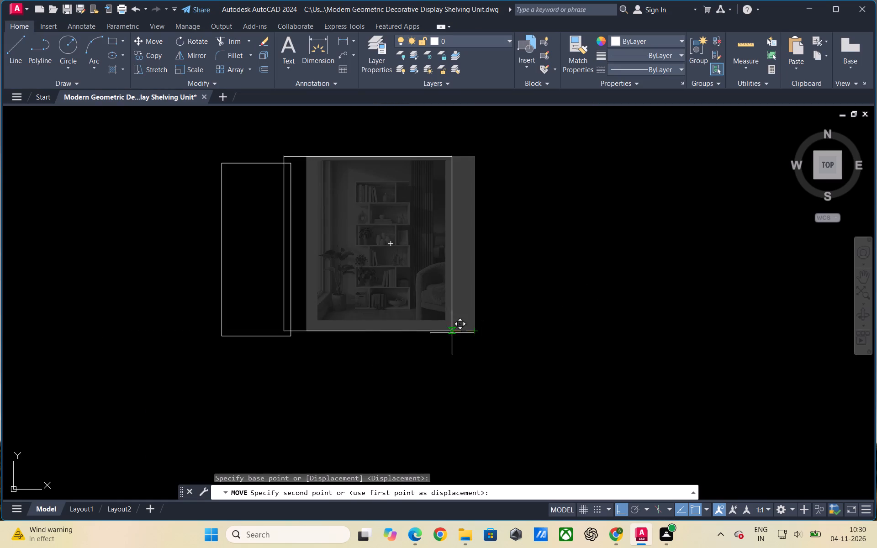
pyautogui.click(190, 348)
# Move the reference image horizontally closer to the rectangular outline, leaving a narrow gap between them.
pyautogui.scroll(-2, 493, 361)
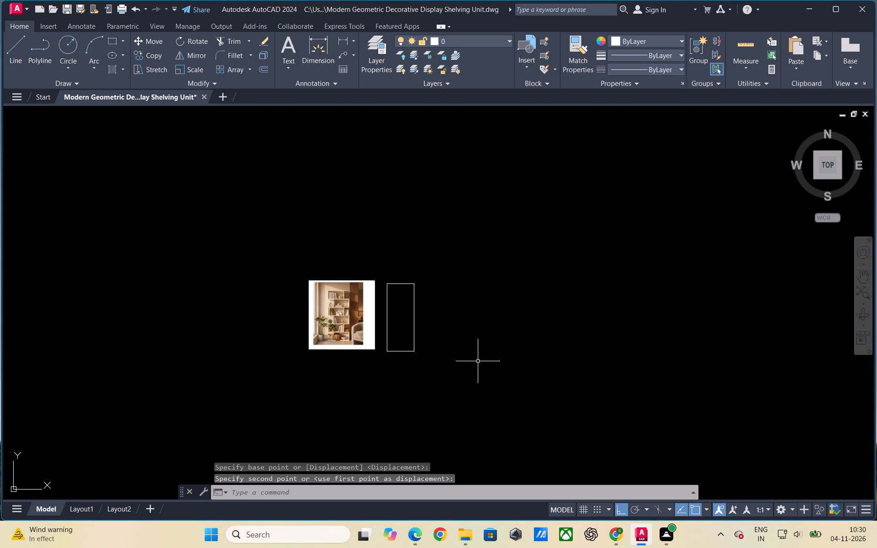
pyautogui.scroll(2, 393, 361)
pyautogui.scroll(-1, 235, 369)
pyautogui.scroll(2, 409, 348)
pyautogui.scroll(-1, 445, 355)
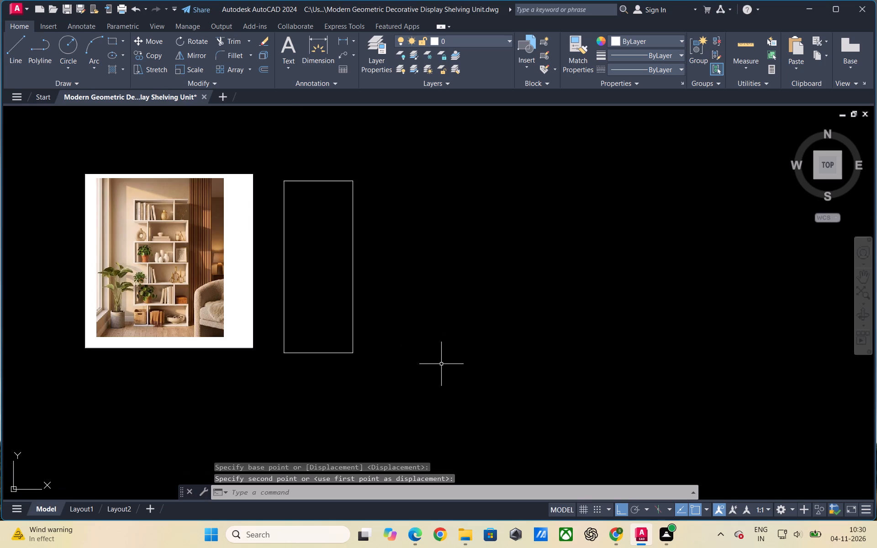
pyautogui.scroll(1, 441, 362)
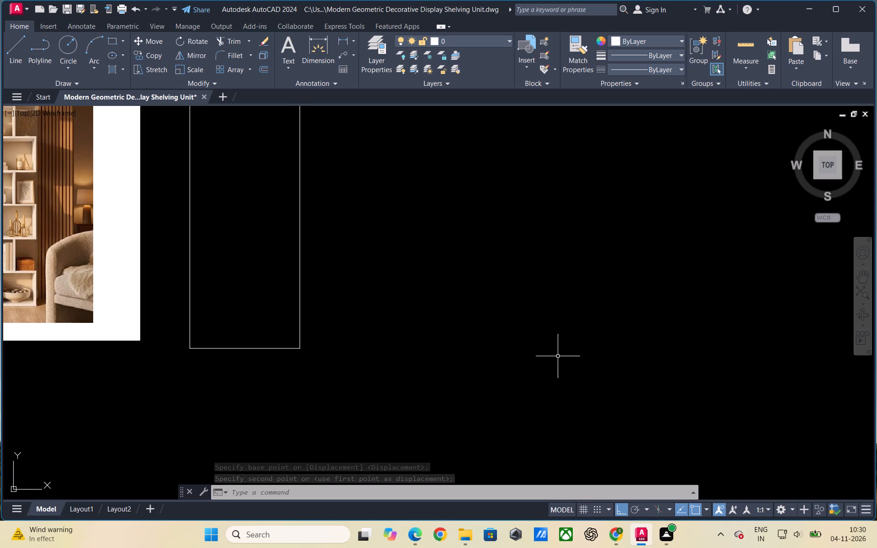
pyautogui.scroll(-1, 523, 323)
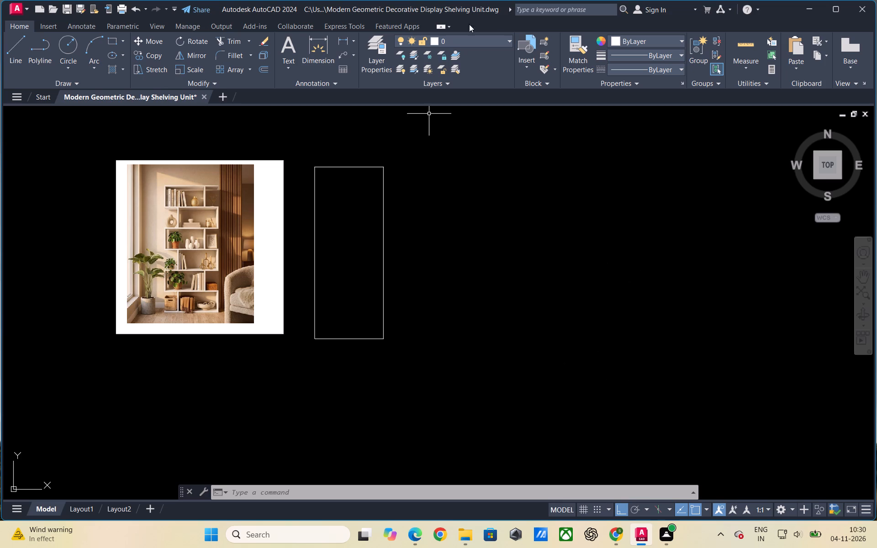
pyautogui.scroll(-1, 539, 63)
pyautogui.scroll(1, 292, 346)
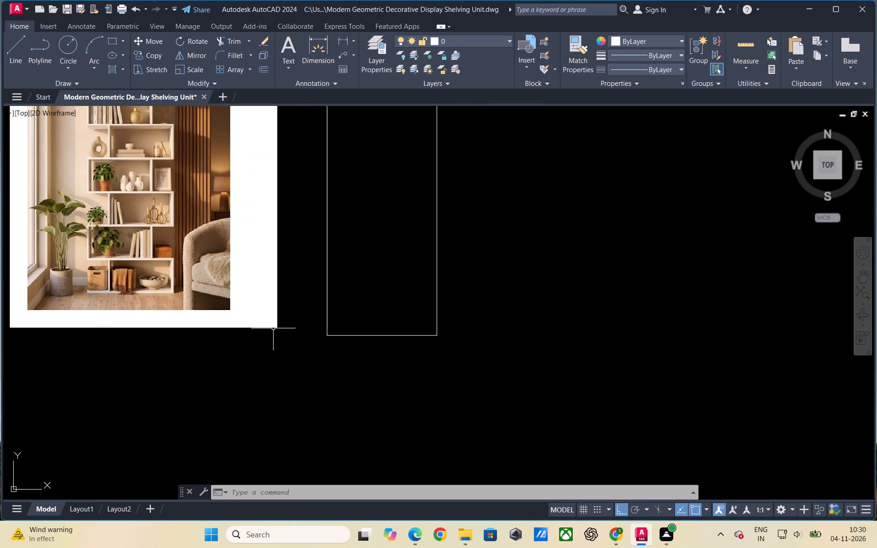
pyautogui.click(273, 328)
pyautogui.rightClick(342, 390)
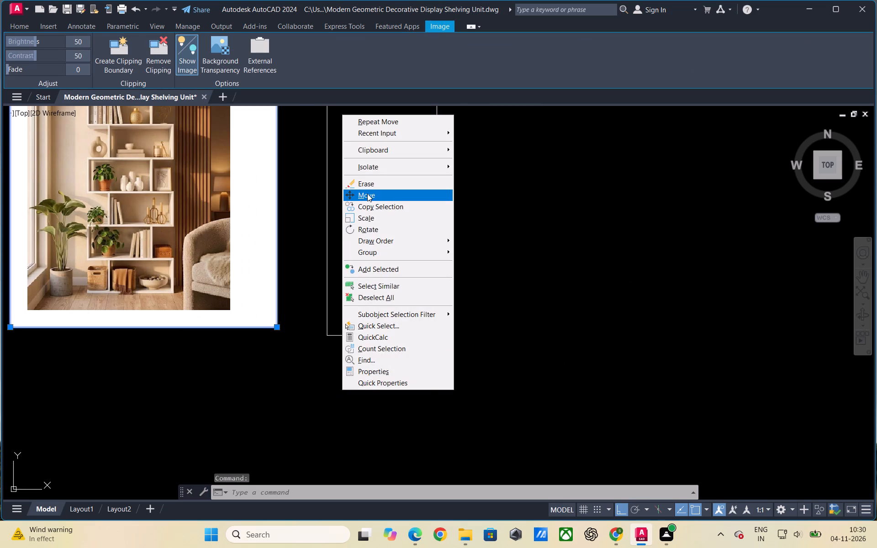
pyautogui.click(367, 194)
pyautogui.click(277, 325)
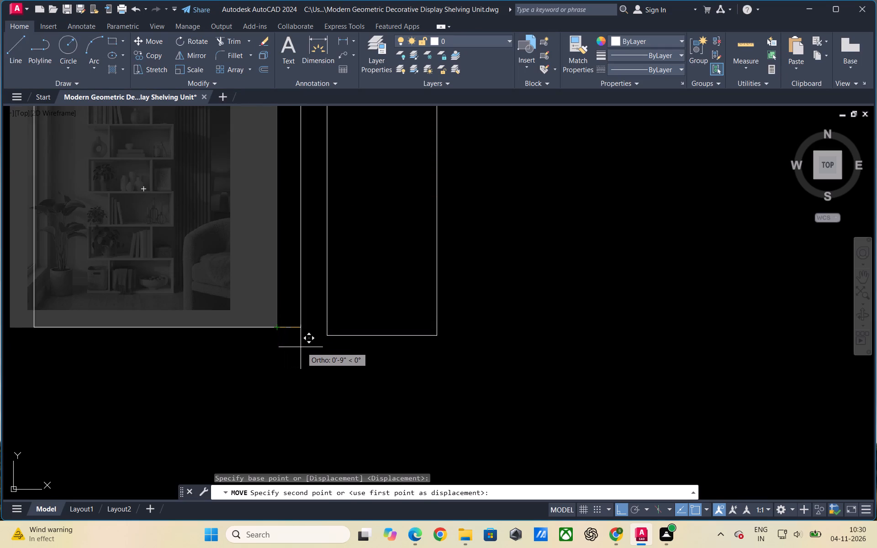
pyautogui.click(303, 346)
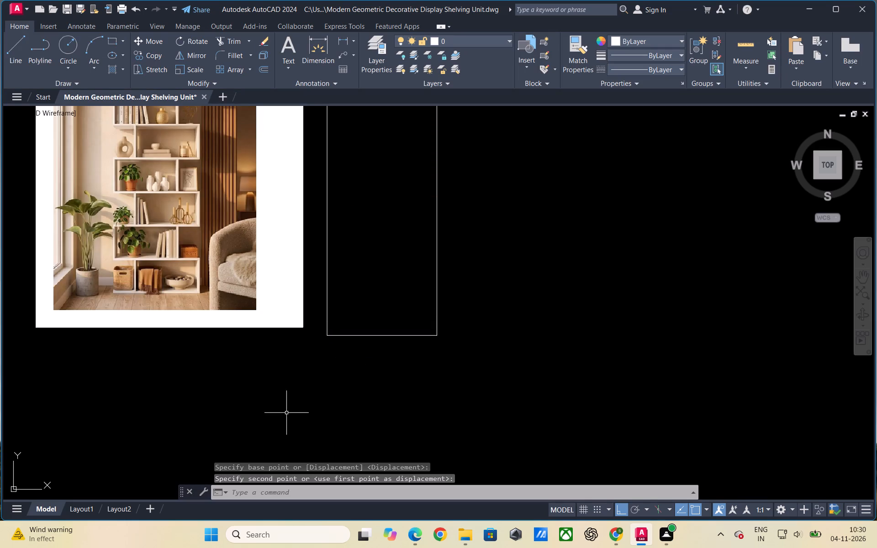
# Examine the shelf layout in the reference image alongside the rectangular outline.
pyautogui.scroll(-1, 286, 413)
pyautogui.scroll(1, 410, 377)
pyautogui.scroll(-1, 551, 348)
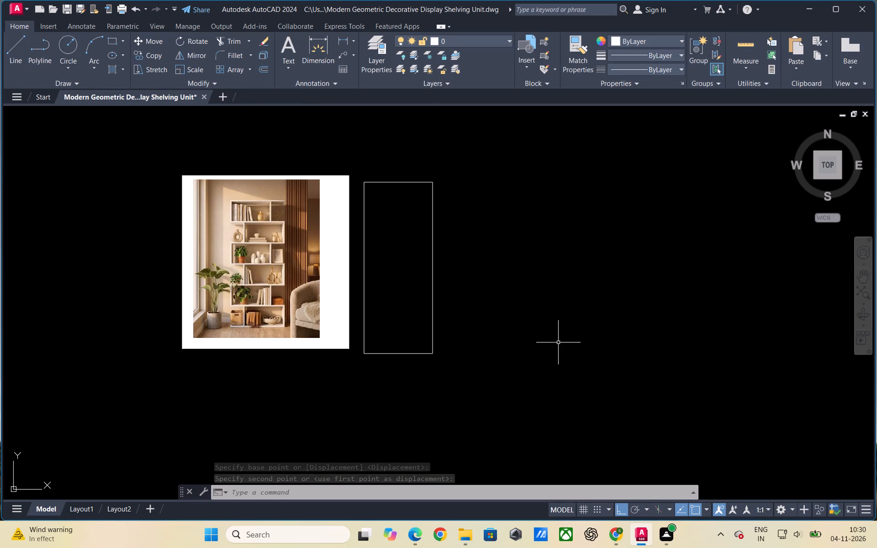
pyautogui.scroll(-1, 598, 331)
pyautogui.scroll(1, 506, 274)
pyautogui.scroll(-1, 204, 245)
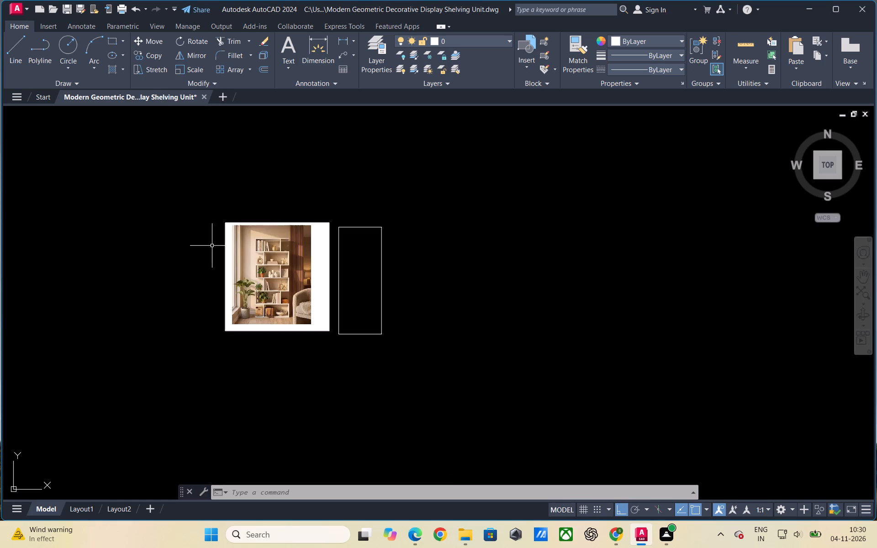
pyautogui.scroll(2, 289, 266)
pyautogui.scroll(-2, 323, 237)
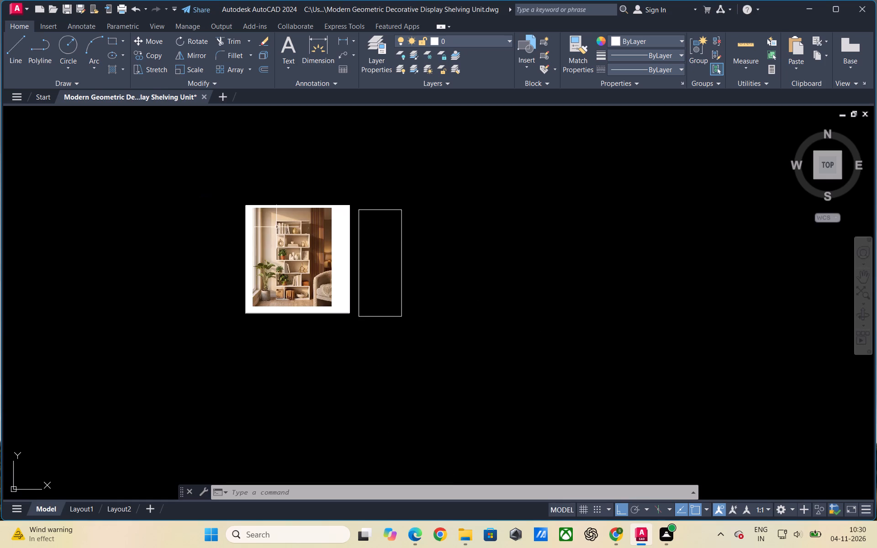
pyautogui.scroll(2, 381, 242)
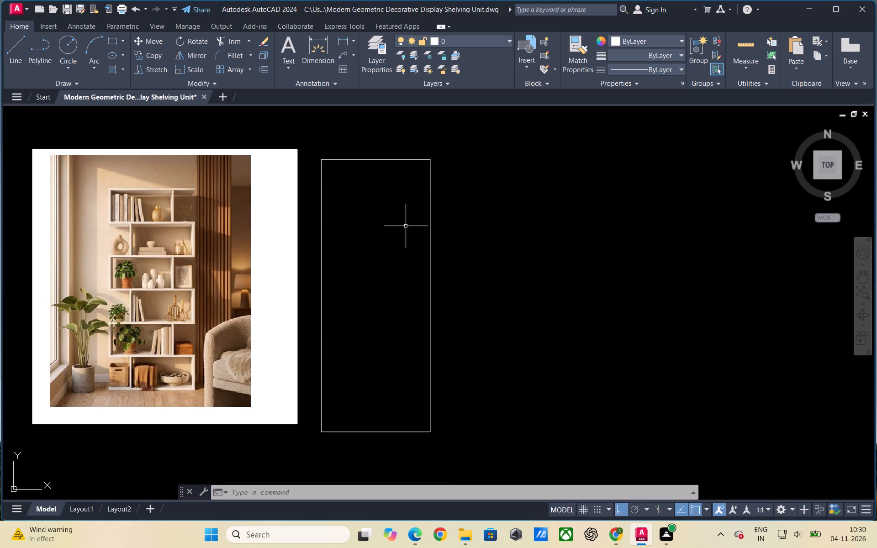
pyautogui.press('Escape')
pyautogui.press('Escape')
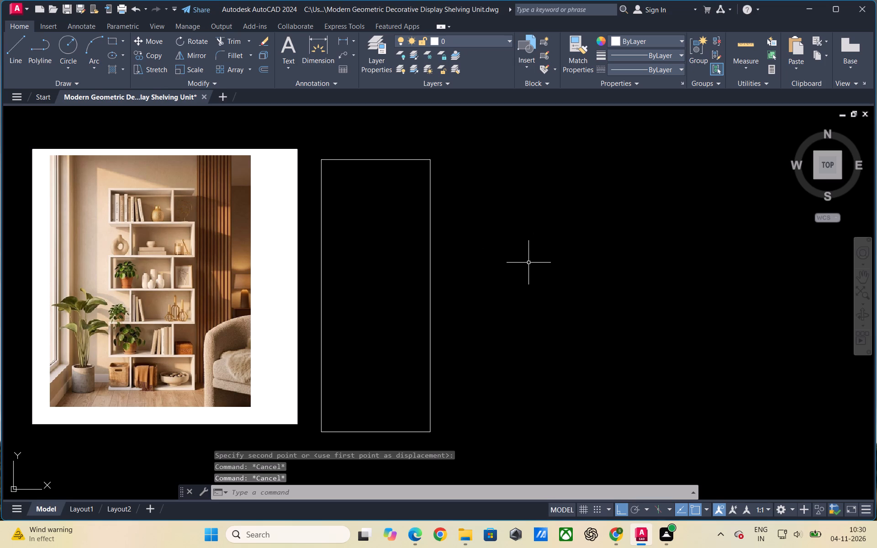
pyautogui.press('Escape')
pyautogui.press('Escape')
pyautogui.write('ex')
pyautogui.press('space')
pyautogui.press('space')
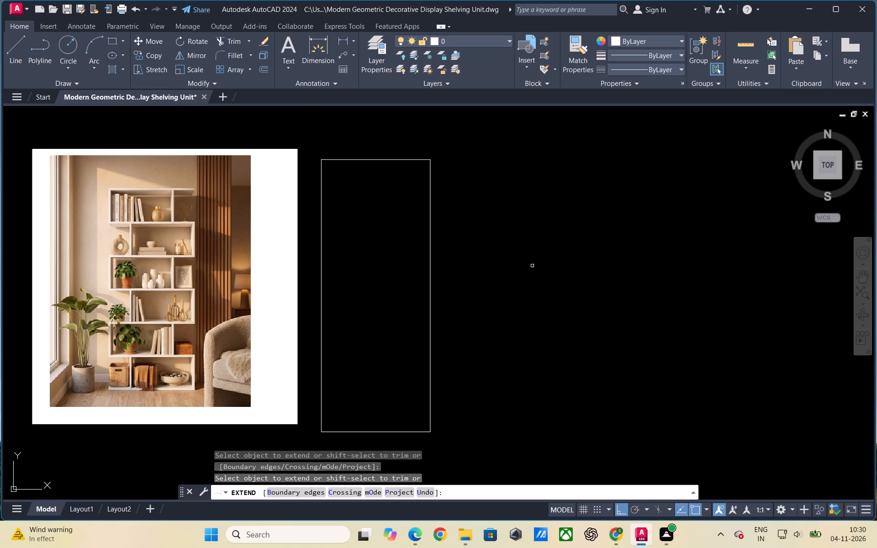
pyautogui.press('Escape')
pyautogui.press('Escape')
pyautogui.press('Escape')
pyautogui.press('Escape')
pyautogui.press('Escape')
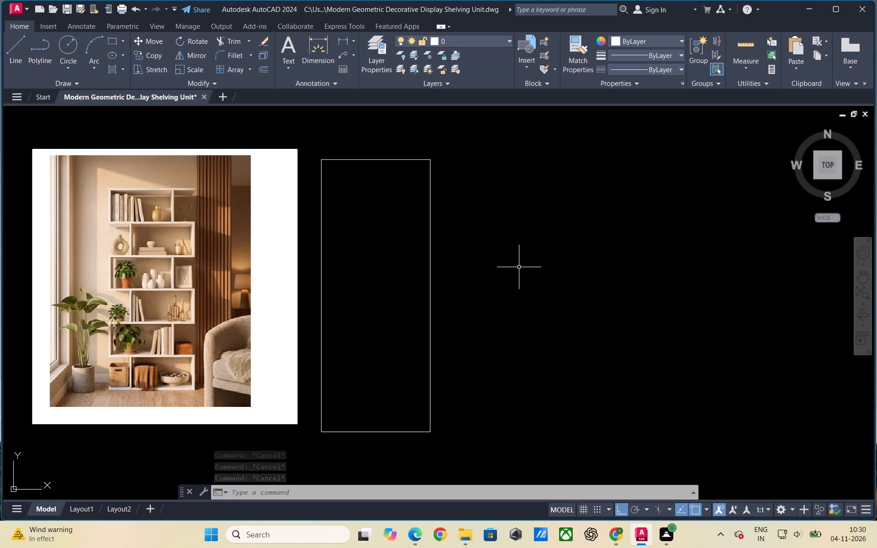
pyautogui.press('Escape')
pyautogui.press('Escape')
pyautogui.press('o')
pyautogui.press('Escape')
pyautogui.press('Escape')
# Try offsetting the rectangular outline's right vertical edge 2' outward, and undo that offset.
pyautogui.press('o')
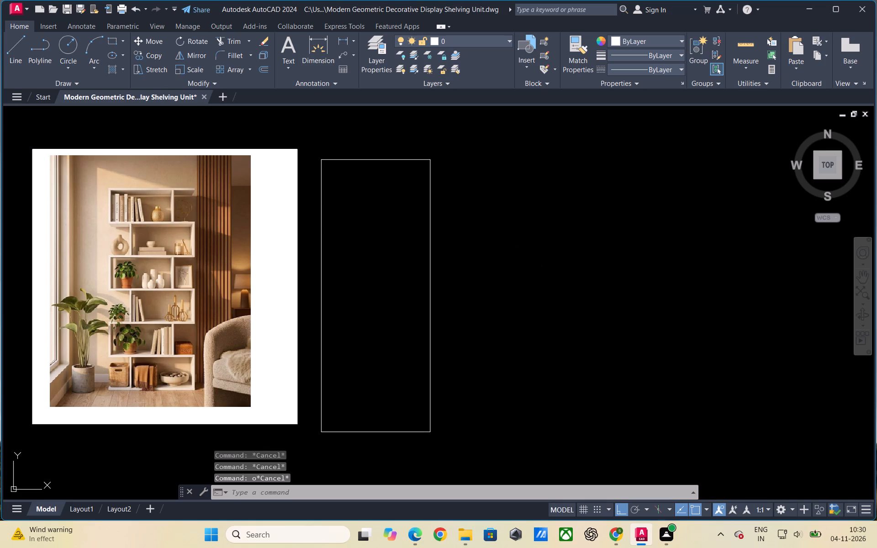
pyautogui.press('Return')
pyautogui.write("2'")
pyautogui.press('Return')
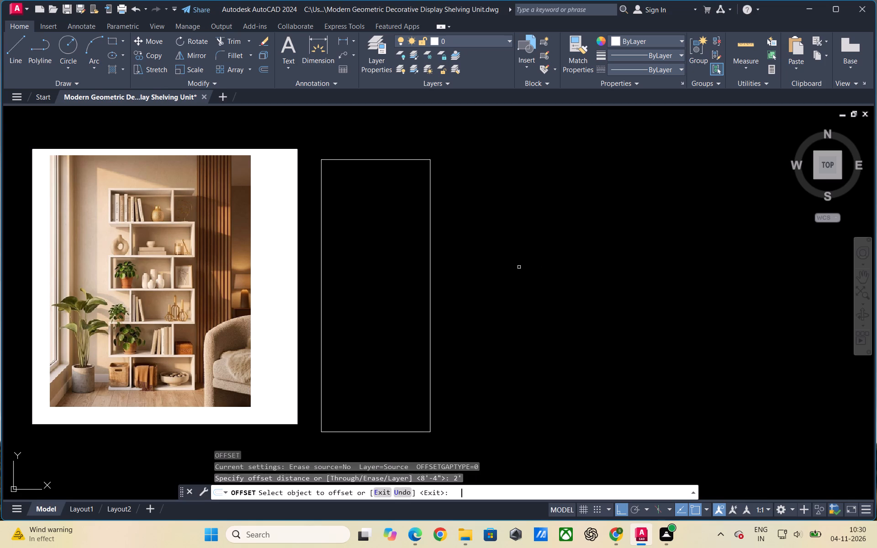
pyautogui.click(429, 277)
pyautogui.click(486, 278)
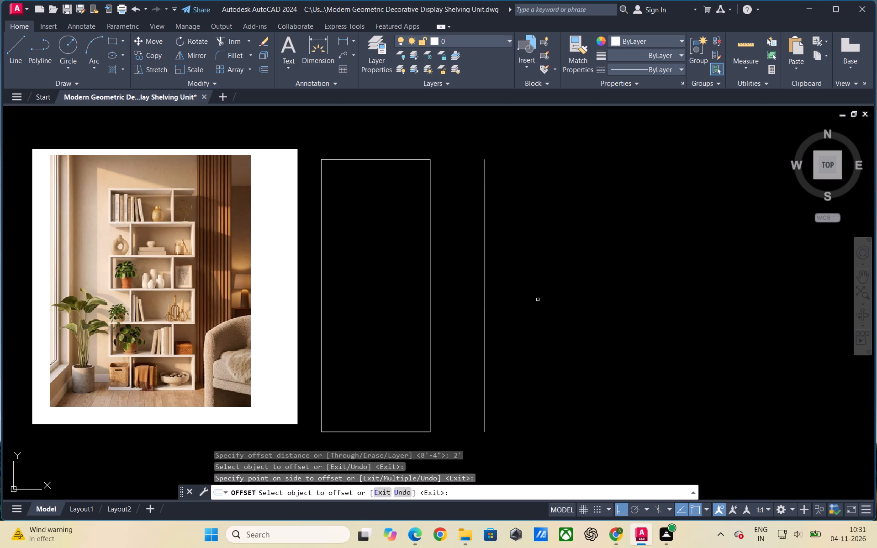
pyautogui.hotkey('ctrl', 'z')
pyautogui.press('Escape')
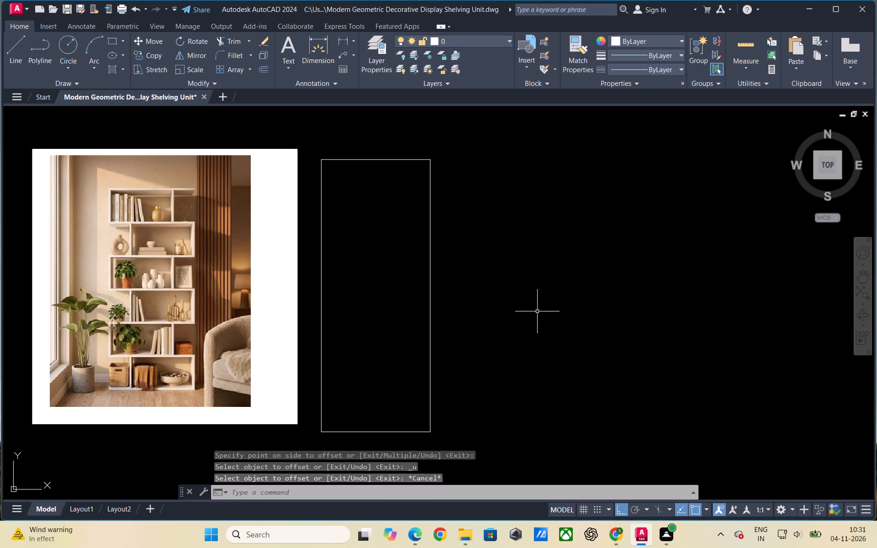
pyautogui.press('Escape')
# Offset the rectangular outline's right vertical edge 1' outward, away from the reference image.
pyautogui.press('o')
pyautogui.press('Return')
pyautogui.write("1'")
pyautogui.press('Return')
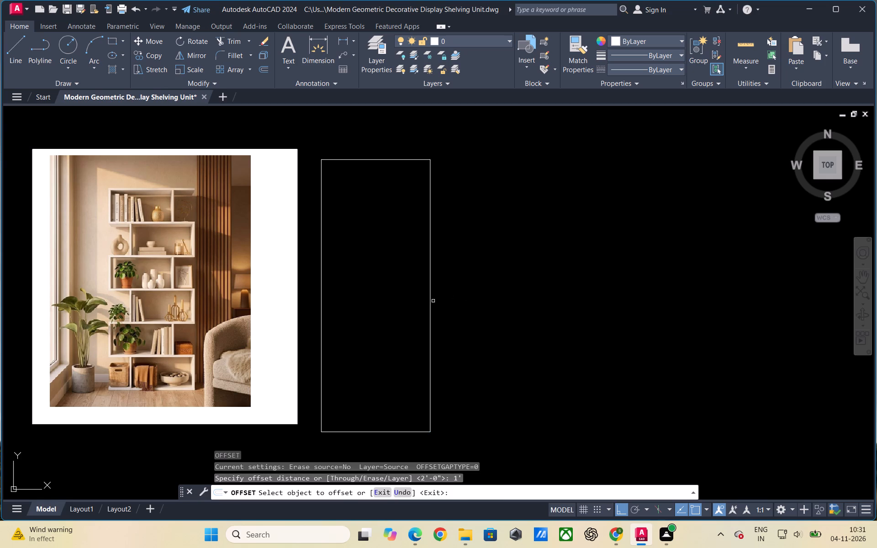
pyautogui.click(432, 302)
pyautogui.click(481, 307)
pyautogui.press('Escape')
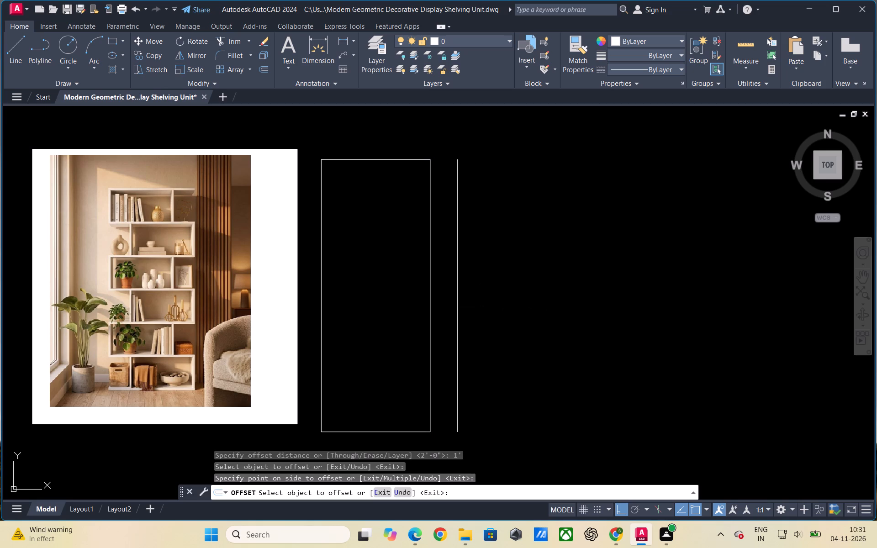
pyautogui.press('Escape')
# Extend the outline's top and bottom edges to meet the offset vertical line.
pyautogui.write('ex')
pyautogui.press('space')
pyautogui.press('space')
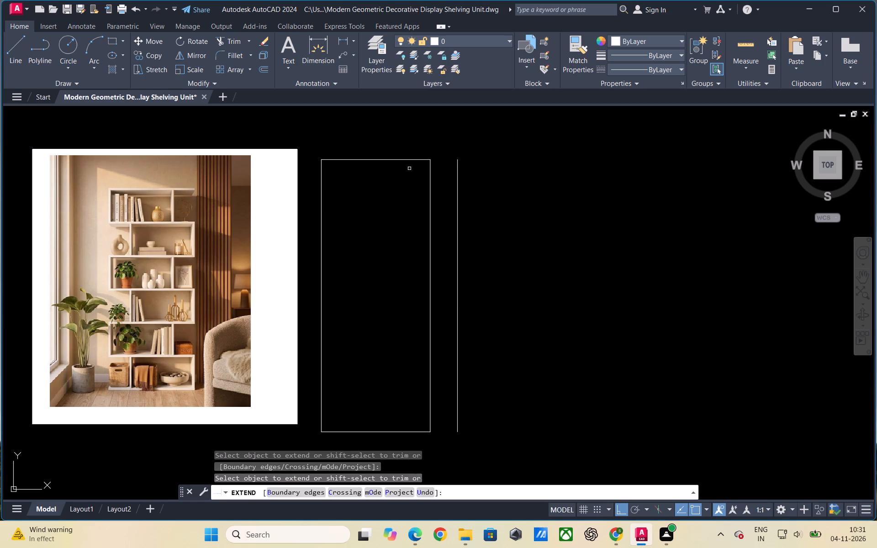
pyautogui.click(411, 159)
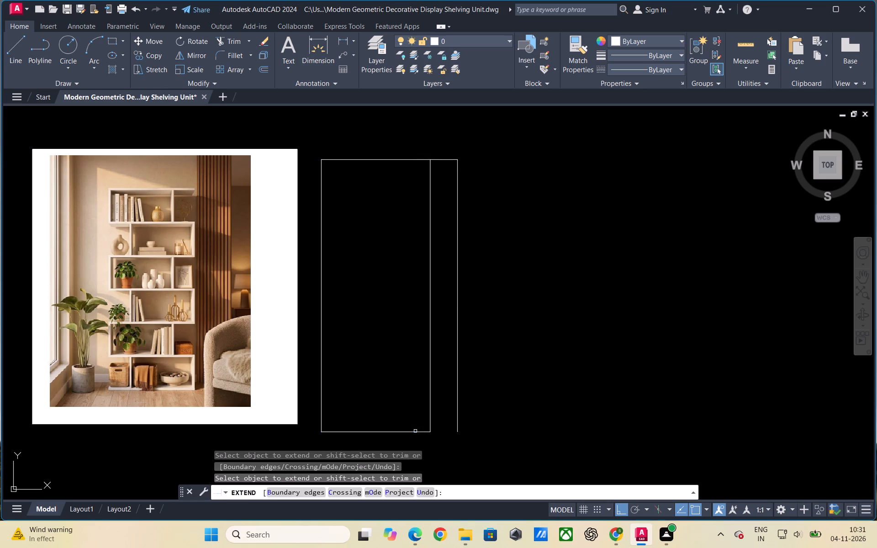
pyautogui.click(415, 432)
pyautogui.press('Escape')
pyautogui.press('Escape')
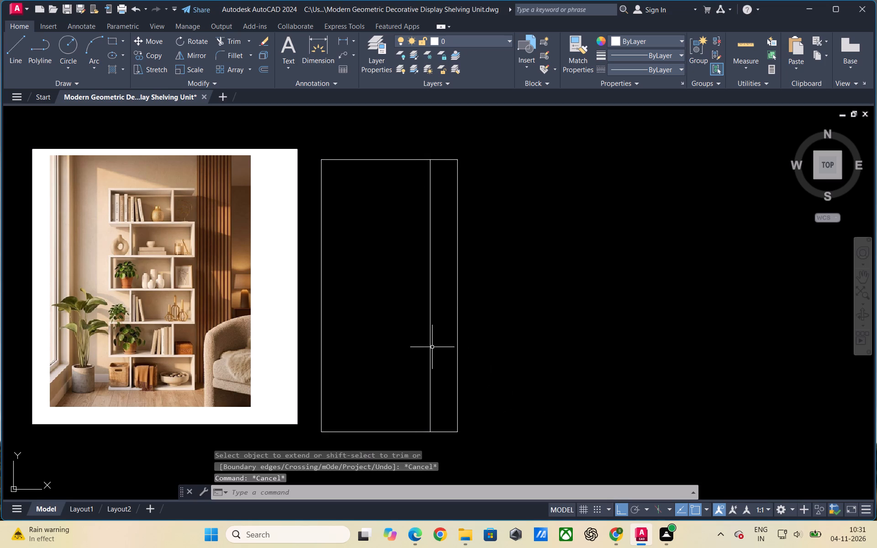
# Delete the former right edge that now divides the widened rectangular outline.
pyautogui.click(432, 347)
pyautogui.press('Delete')
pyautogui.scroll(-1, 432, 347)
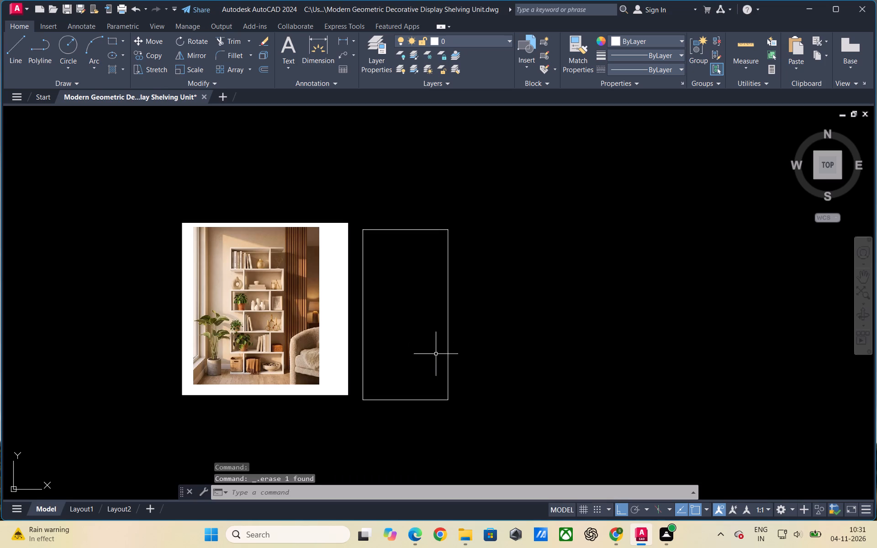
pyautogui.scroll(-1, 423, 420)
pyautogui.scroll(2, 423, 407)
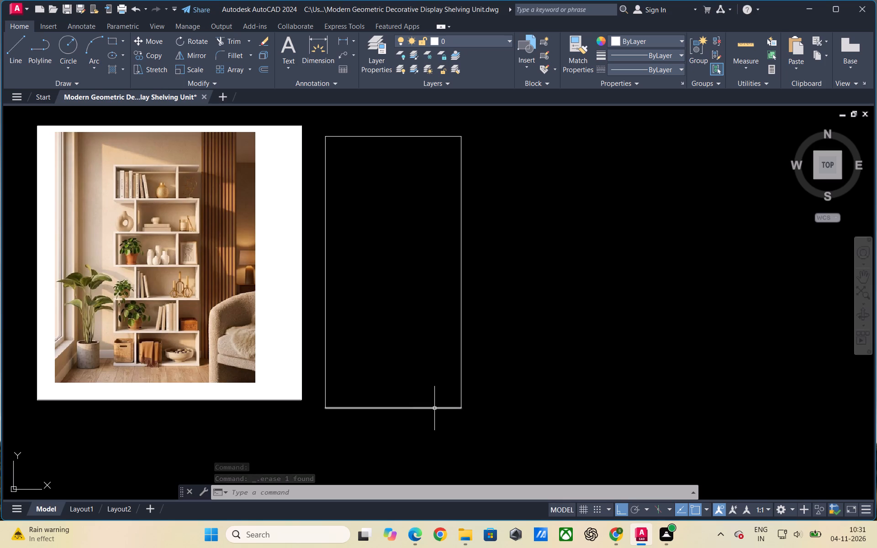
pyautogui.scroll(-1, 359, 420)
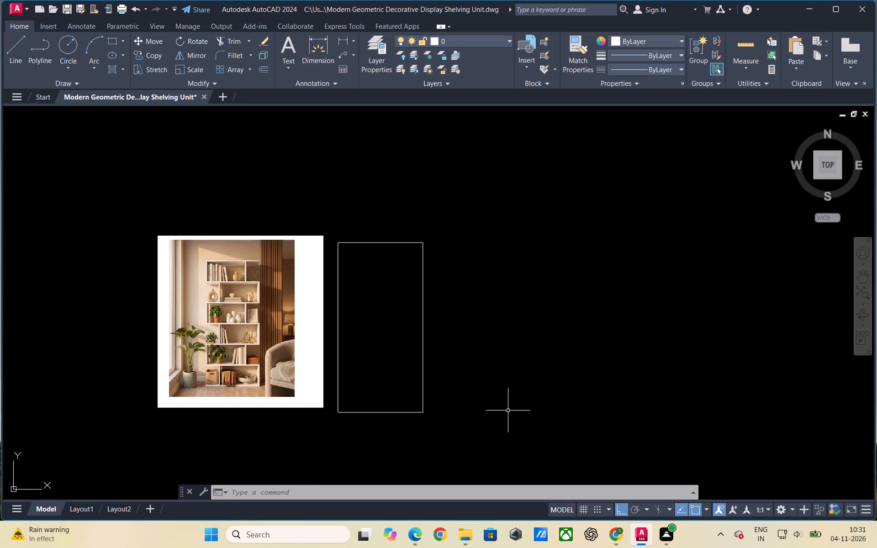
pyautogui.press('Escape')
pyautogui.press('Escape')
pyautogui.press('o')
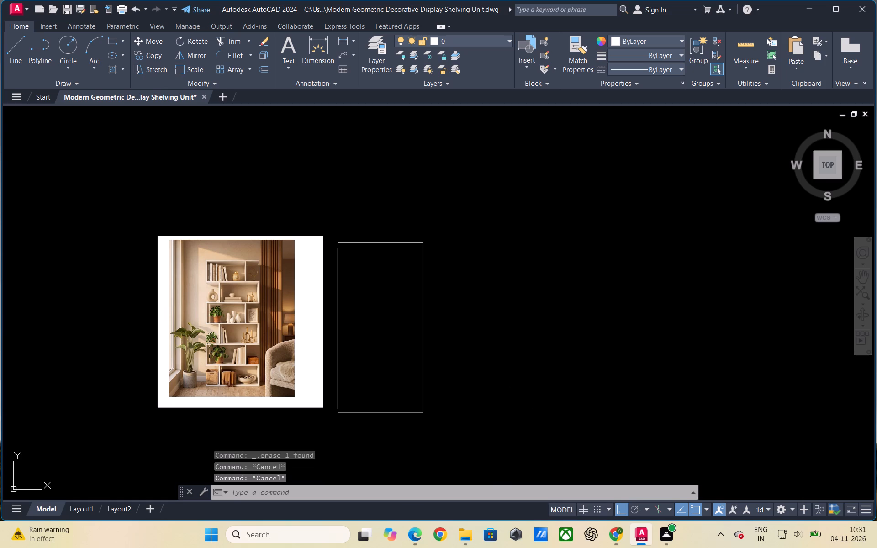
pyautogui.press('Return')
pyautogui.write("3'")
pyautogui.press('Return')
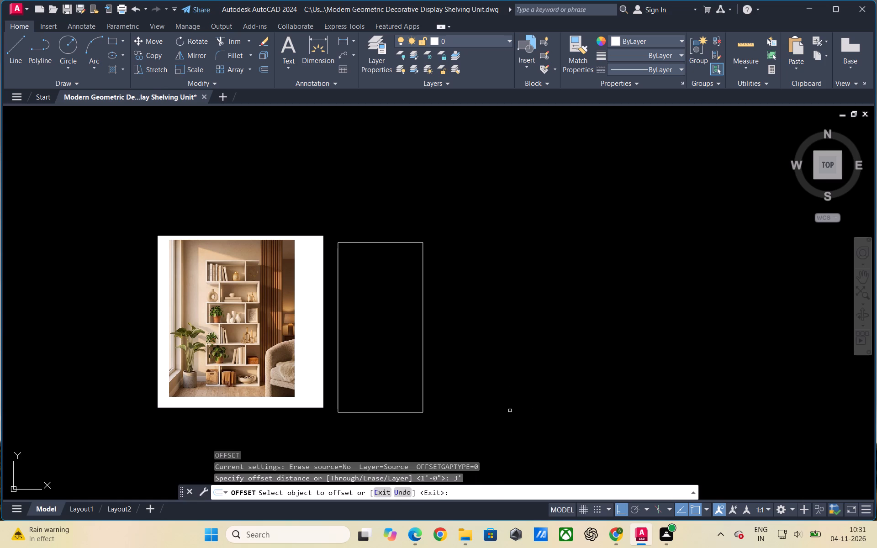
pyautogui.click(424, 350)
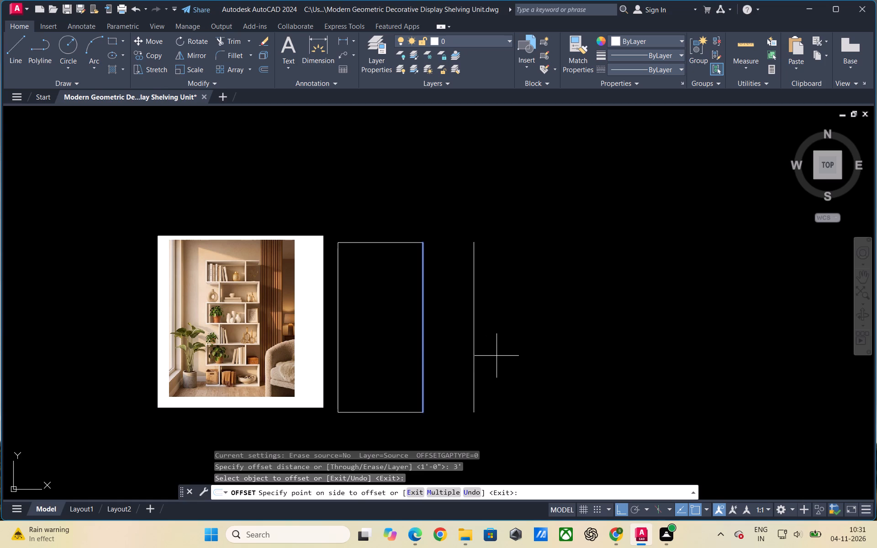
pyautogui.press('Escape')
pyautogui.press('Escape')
# Offset the widened outline's right vertical edge 2.5' outward, away from the reference image.
pyautogui.press('o')
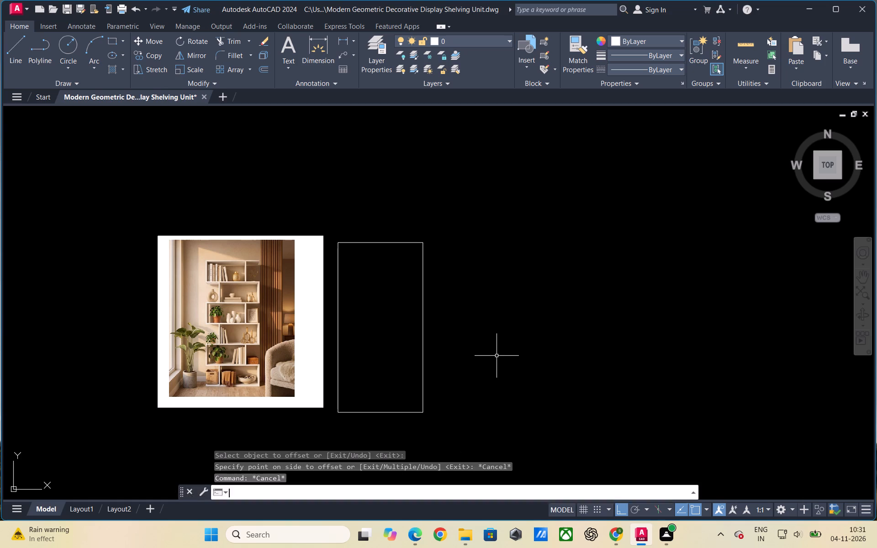
pyautogui.press('Return')
pyautogui.write("2.5'")
pyautogui.press('Return')
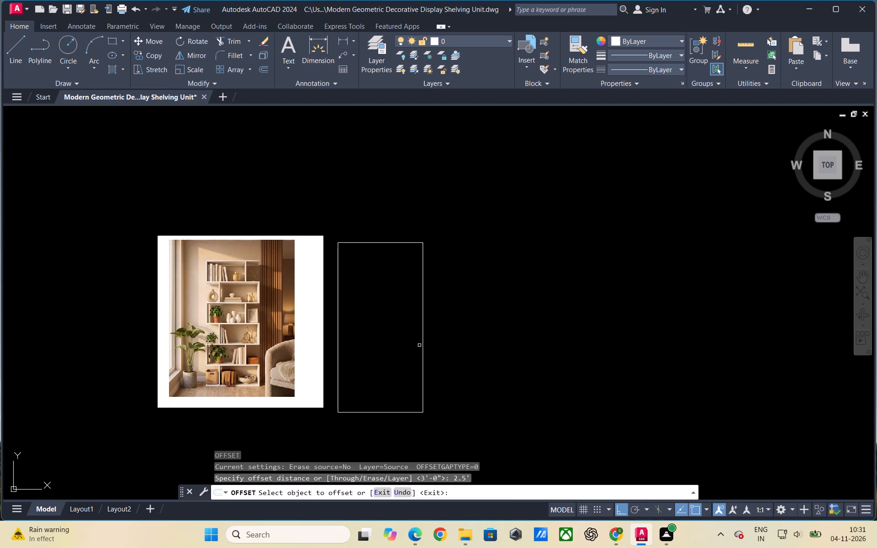
pyautogui.click(424, 345)
pyautogui.click(491, 349)
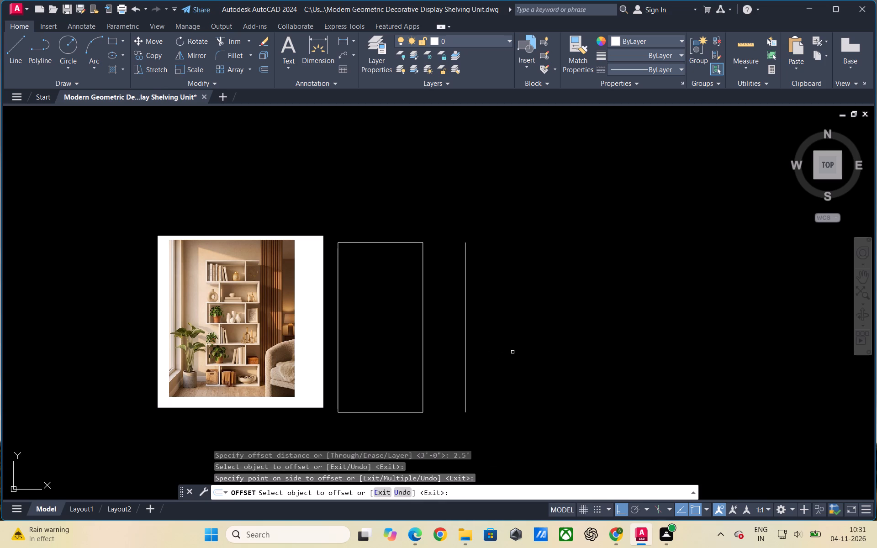
pyautogui.press('Escape')
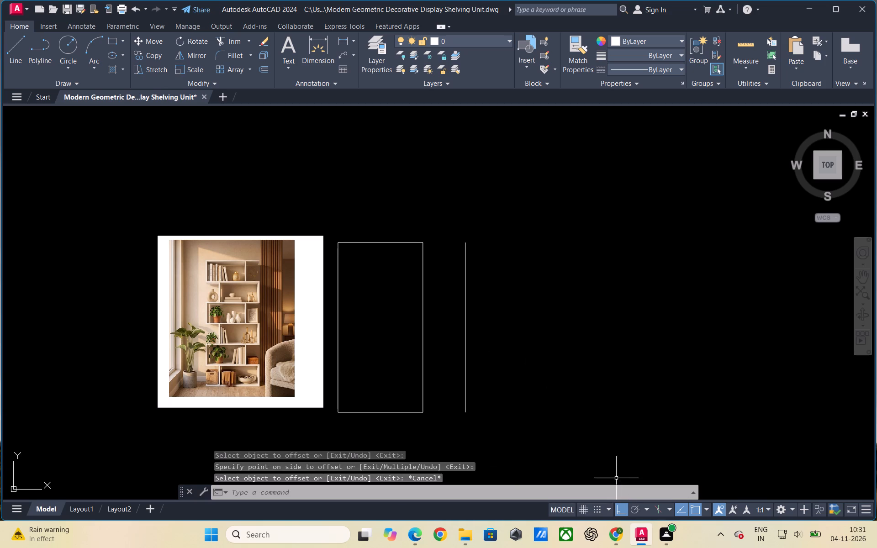
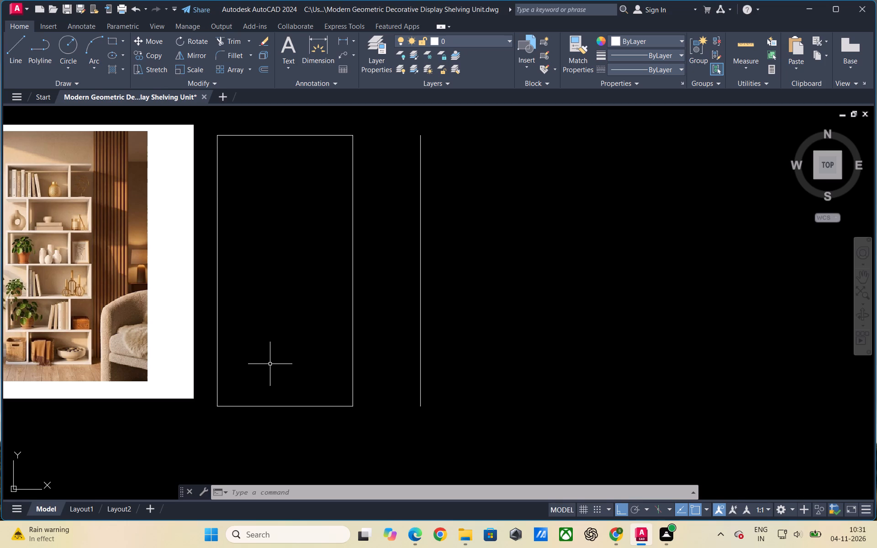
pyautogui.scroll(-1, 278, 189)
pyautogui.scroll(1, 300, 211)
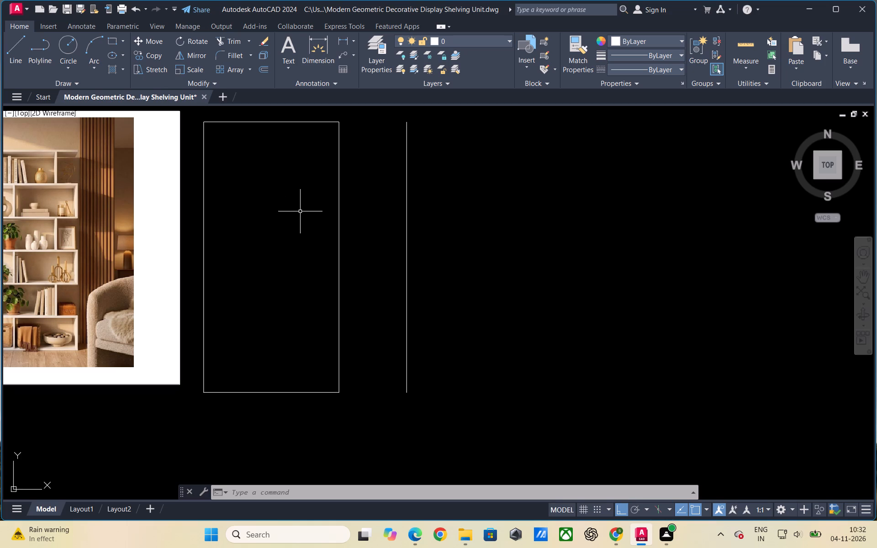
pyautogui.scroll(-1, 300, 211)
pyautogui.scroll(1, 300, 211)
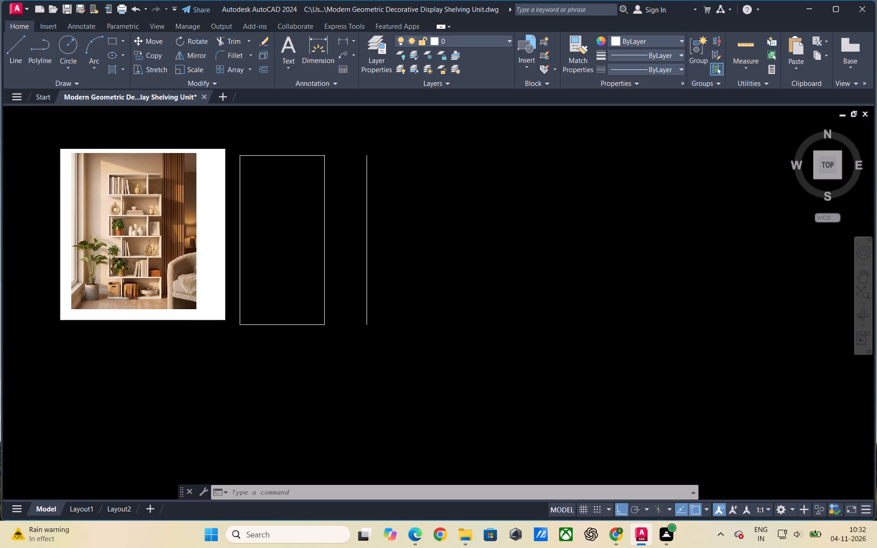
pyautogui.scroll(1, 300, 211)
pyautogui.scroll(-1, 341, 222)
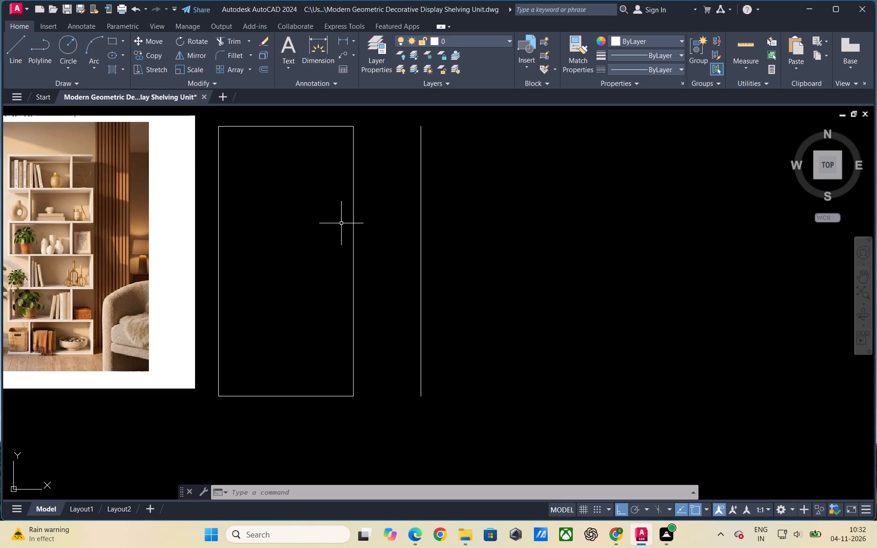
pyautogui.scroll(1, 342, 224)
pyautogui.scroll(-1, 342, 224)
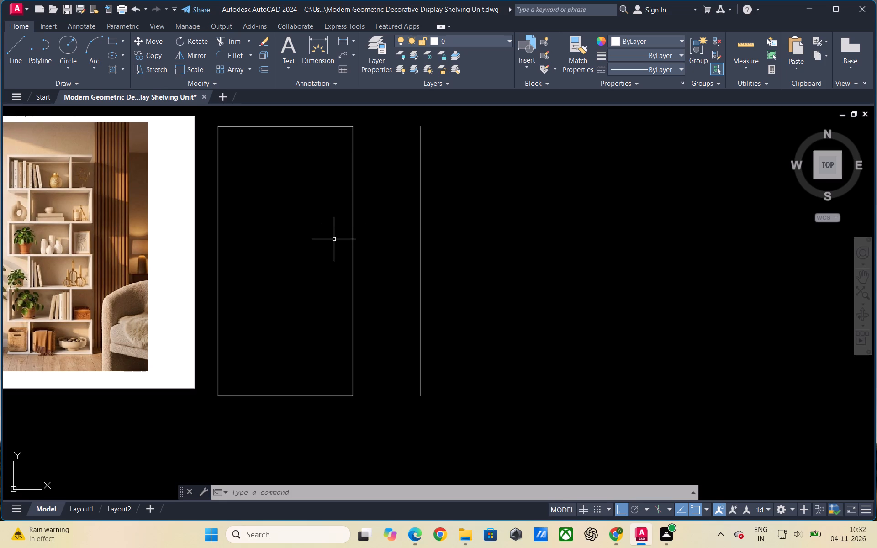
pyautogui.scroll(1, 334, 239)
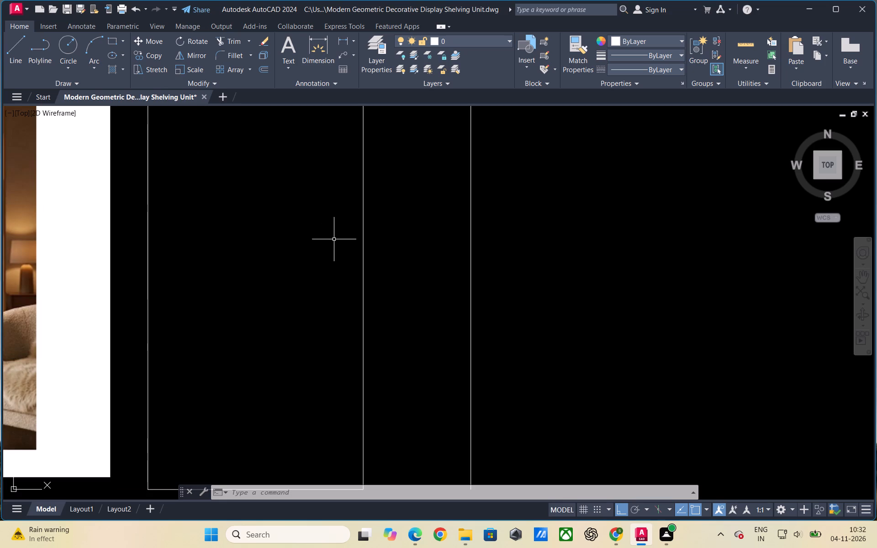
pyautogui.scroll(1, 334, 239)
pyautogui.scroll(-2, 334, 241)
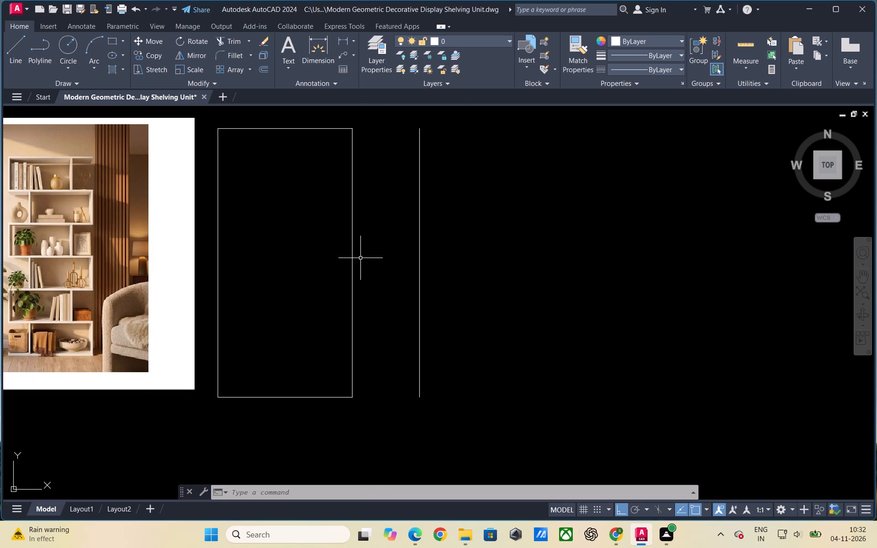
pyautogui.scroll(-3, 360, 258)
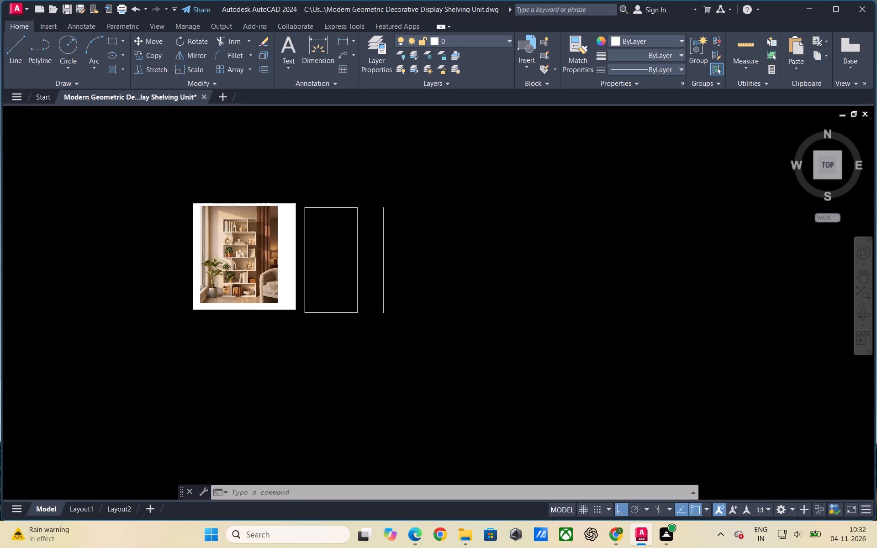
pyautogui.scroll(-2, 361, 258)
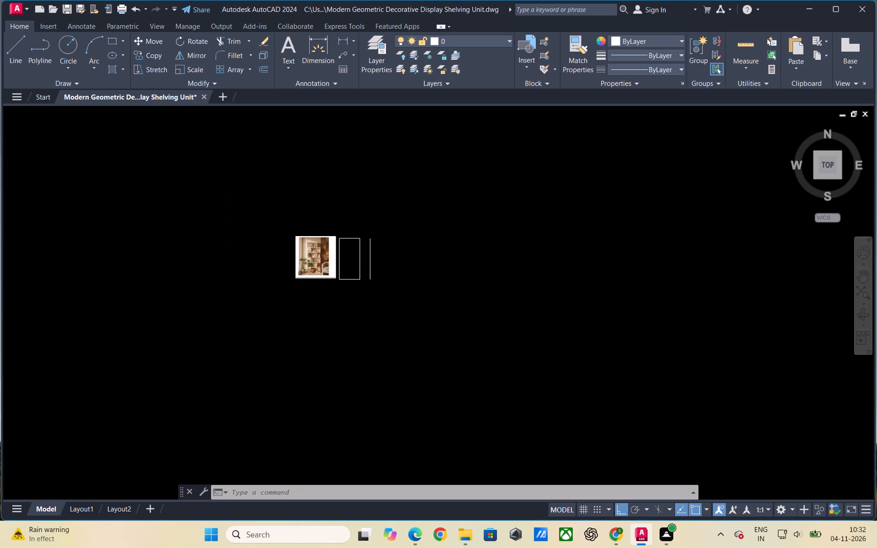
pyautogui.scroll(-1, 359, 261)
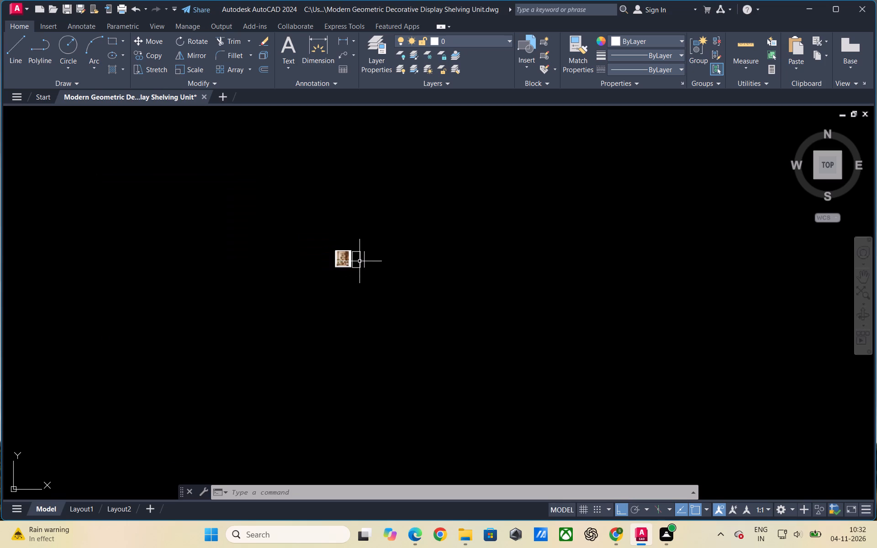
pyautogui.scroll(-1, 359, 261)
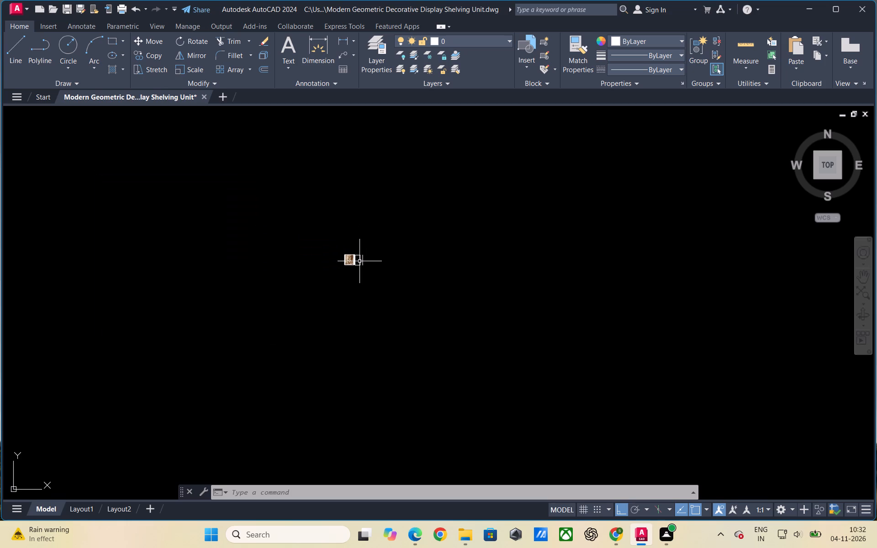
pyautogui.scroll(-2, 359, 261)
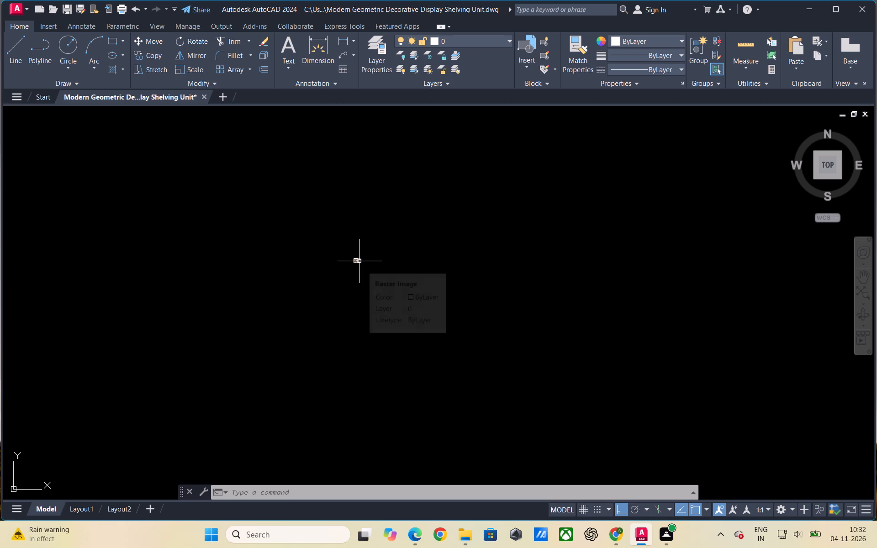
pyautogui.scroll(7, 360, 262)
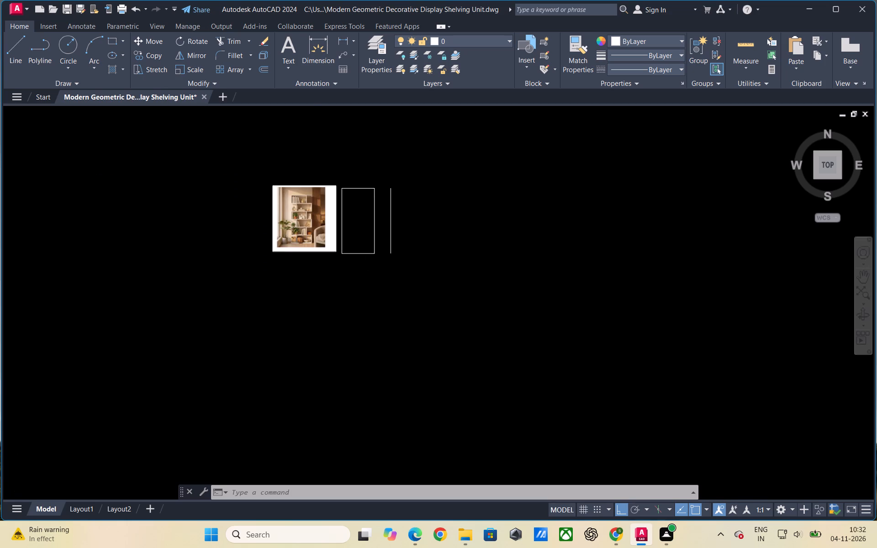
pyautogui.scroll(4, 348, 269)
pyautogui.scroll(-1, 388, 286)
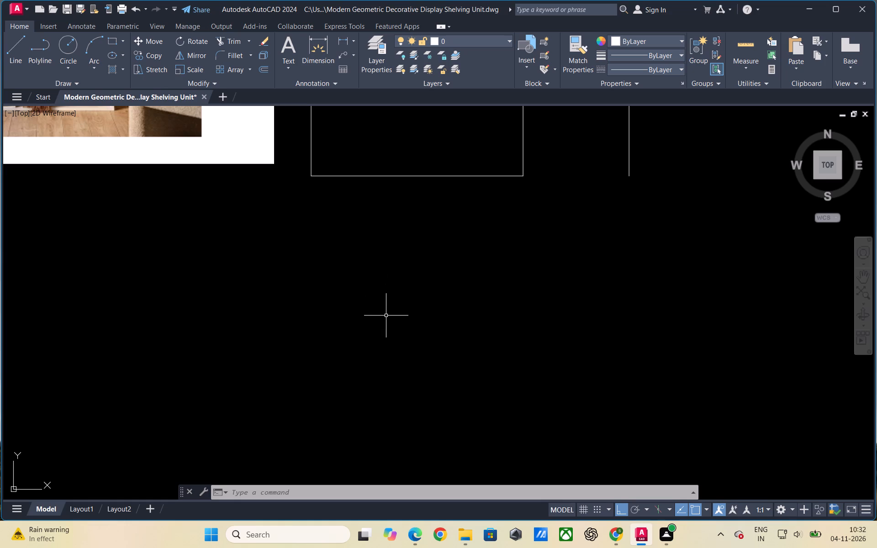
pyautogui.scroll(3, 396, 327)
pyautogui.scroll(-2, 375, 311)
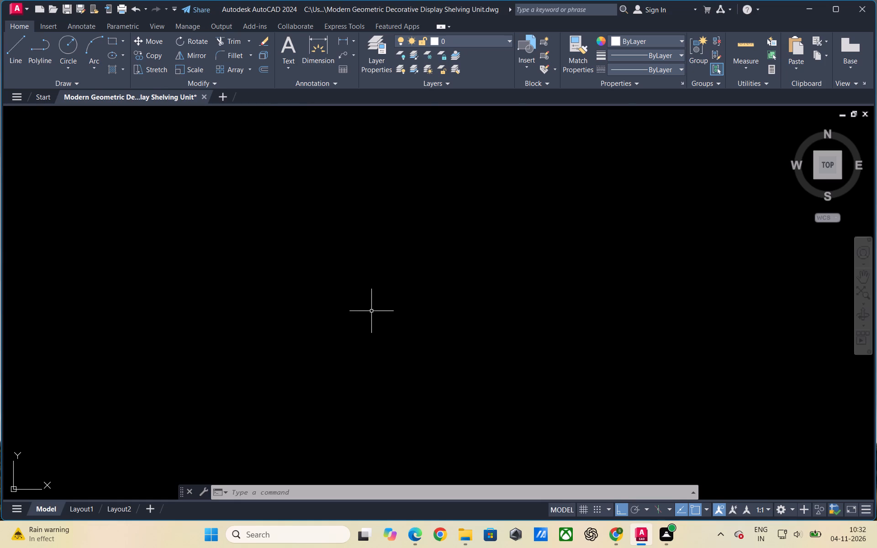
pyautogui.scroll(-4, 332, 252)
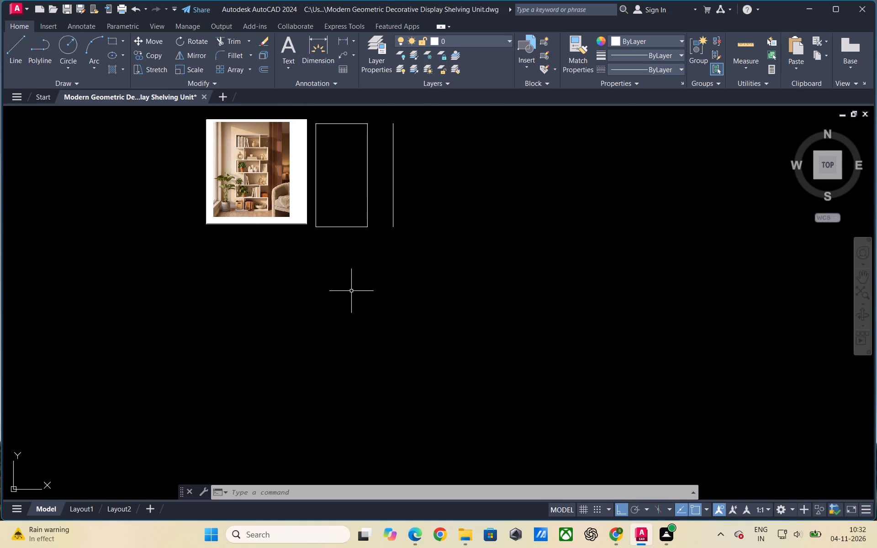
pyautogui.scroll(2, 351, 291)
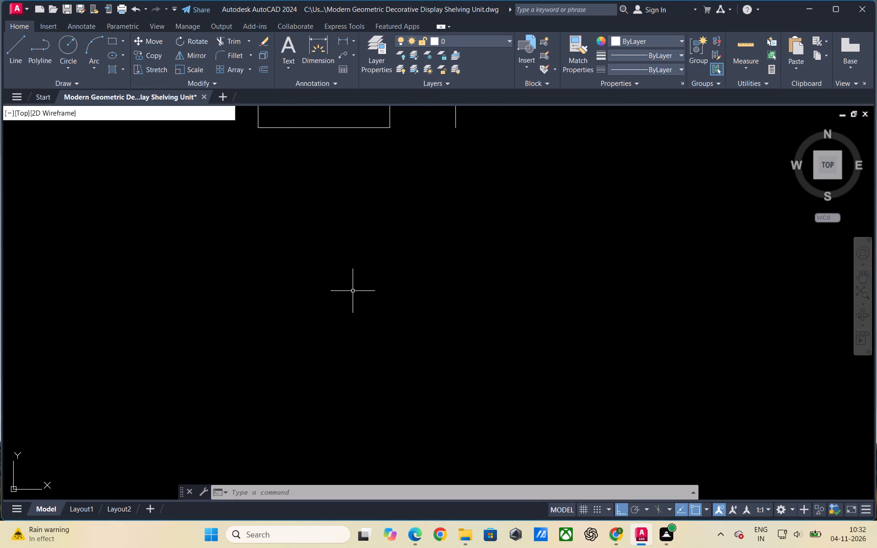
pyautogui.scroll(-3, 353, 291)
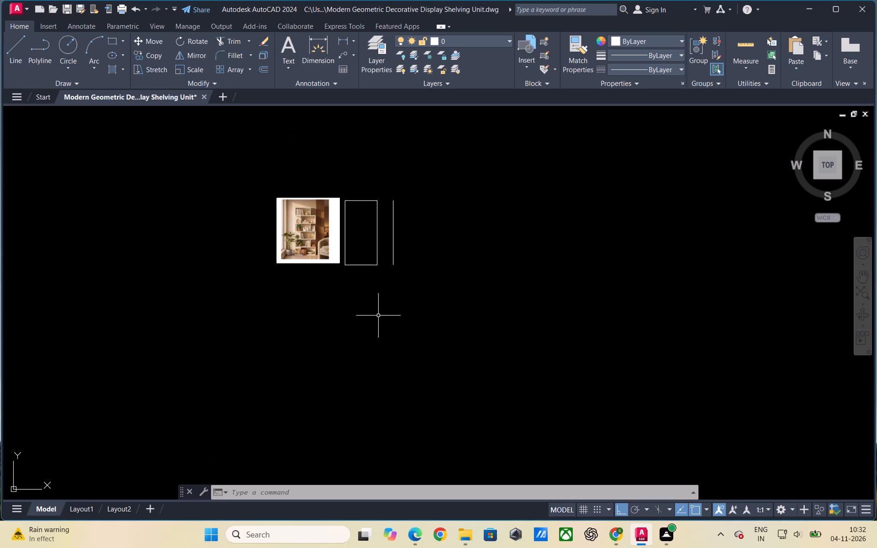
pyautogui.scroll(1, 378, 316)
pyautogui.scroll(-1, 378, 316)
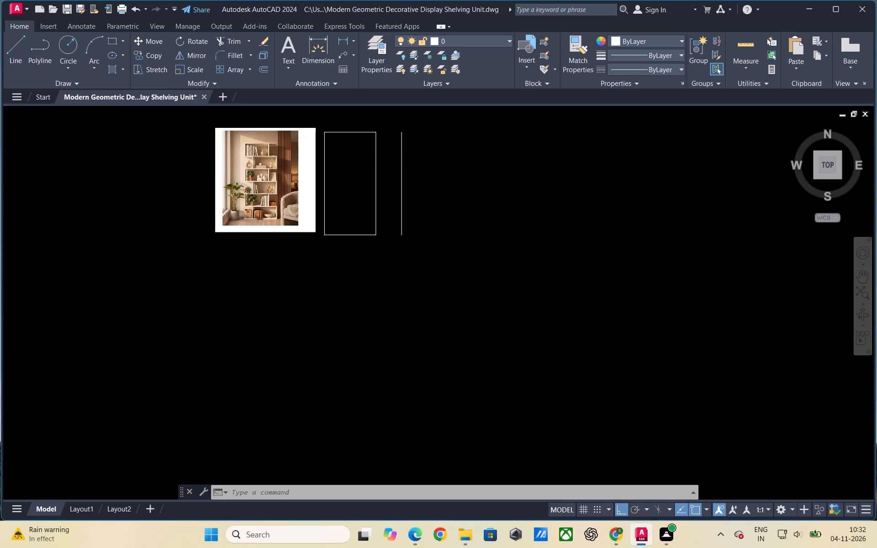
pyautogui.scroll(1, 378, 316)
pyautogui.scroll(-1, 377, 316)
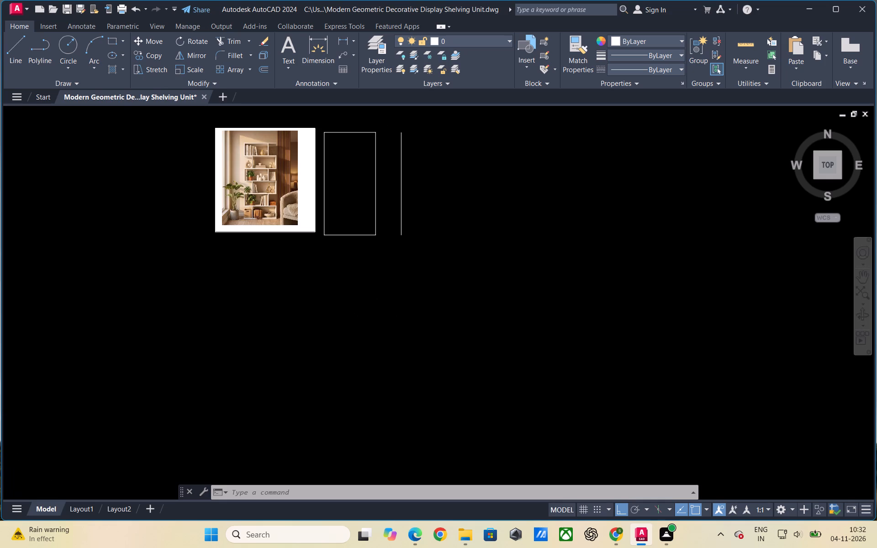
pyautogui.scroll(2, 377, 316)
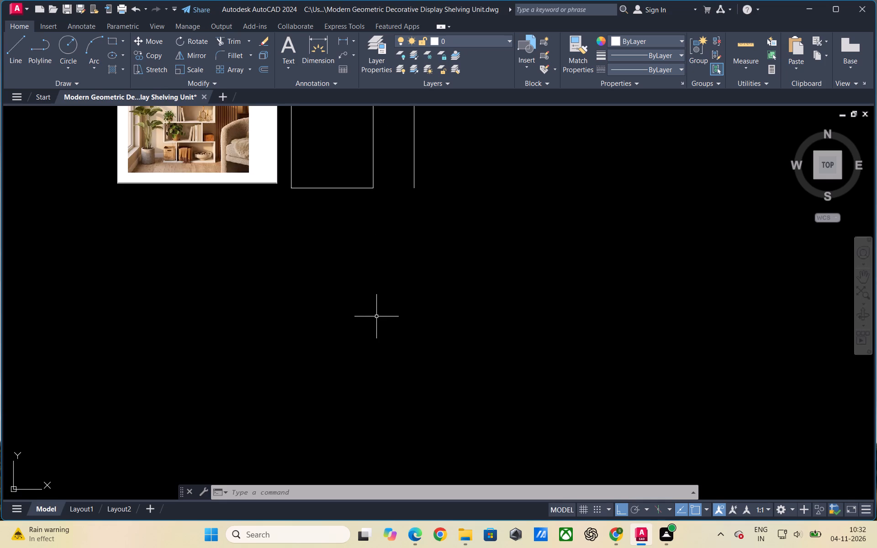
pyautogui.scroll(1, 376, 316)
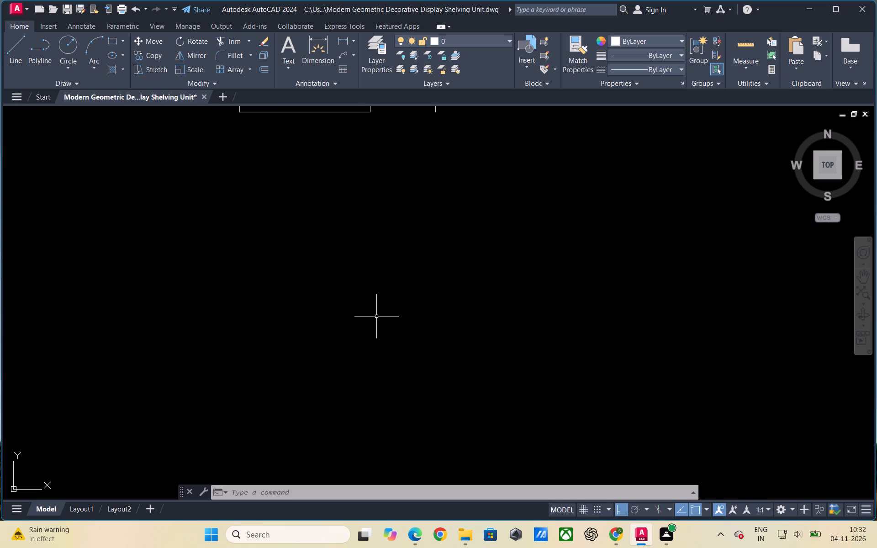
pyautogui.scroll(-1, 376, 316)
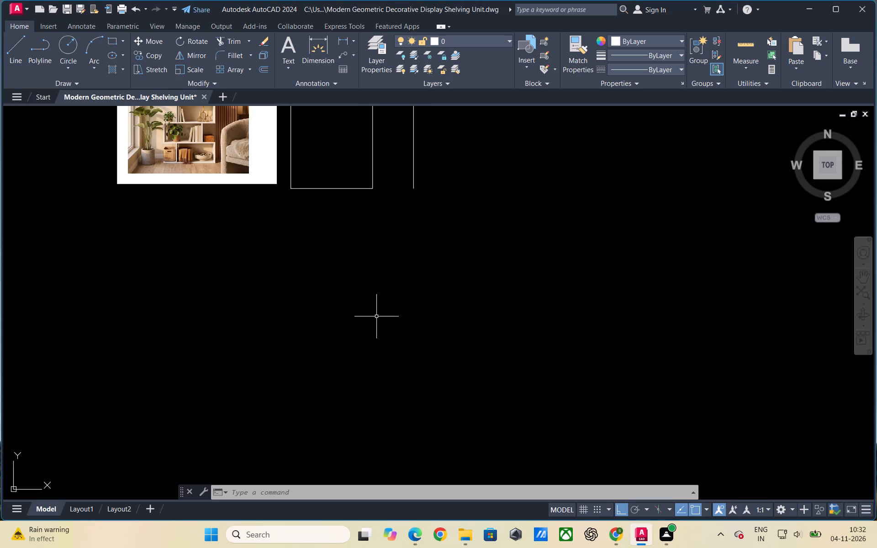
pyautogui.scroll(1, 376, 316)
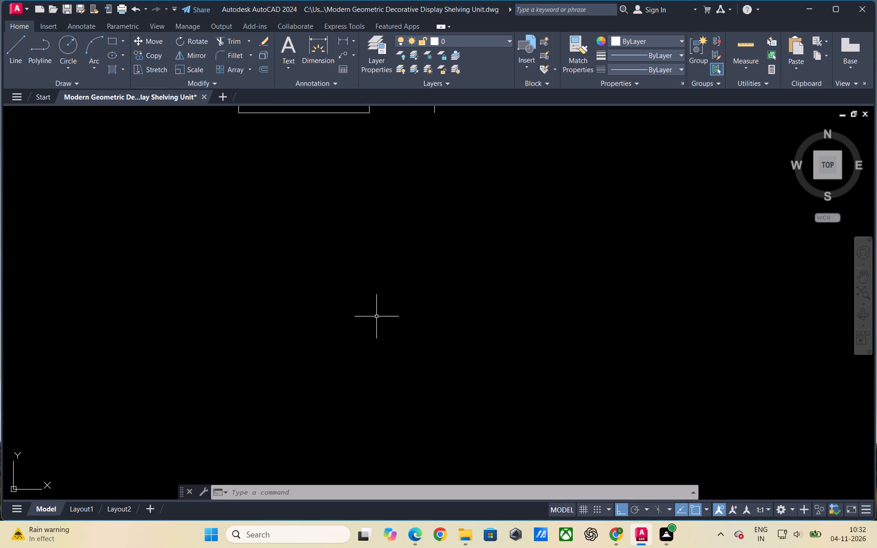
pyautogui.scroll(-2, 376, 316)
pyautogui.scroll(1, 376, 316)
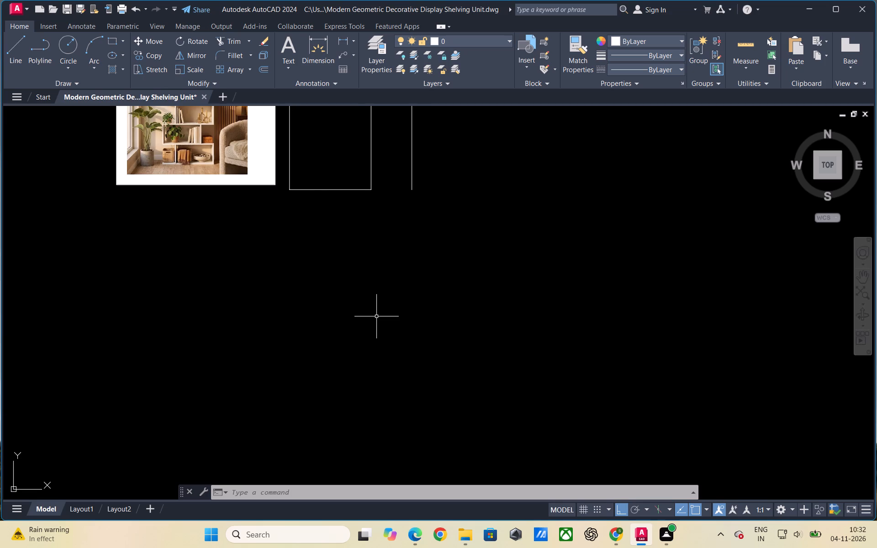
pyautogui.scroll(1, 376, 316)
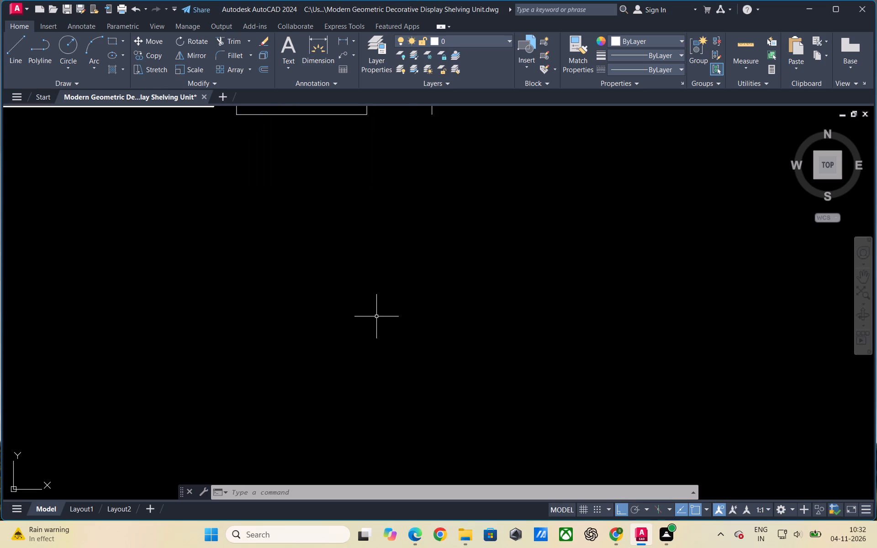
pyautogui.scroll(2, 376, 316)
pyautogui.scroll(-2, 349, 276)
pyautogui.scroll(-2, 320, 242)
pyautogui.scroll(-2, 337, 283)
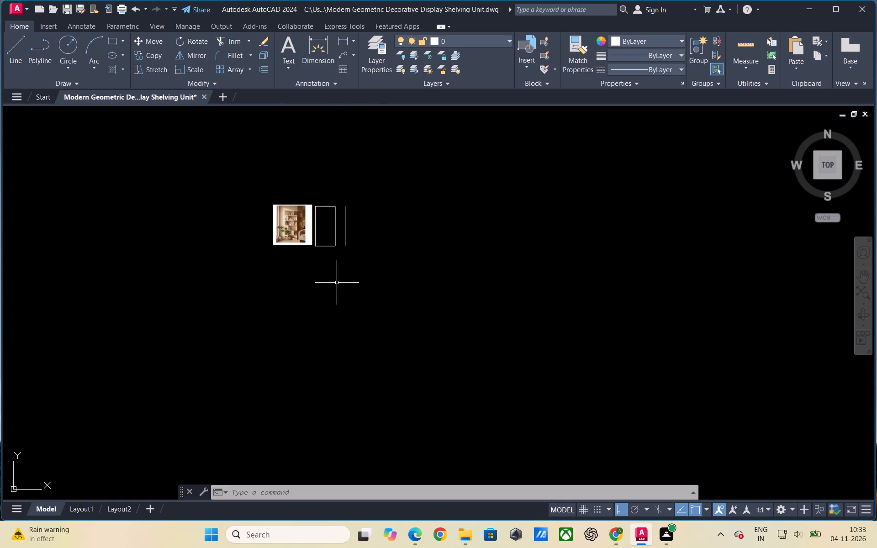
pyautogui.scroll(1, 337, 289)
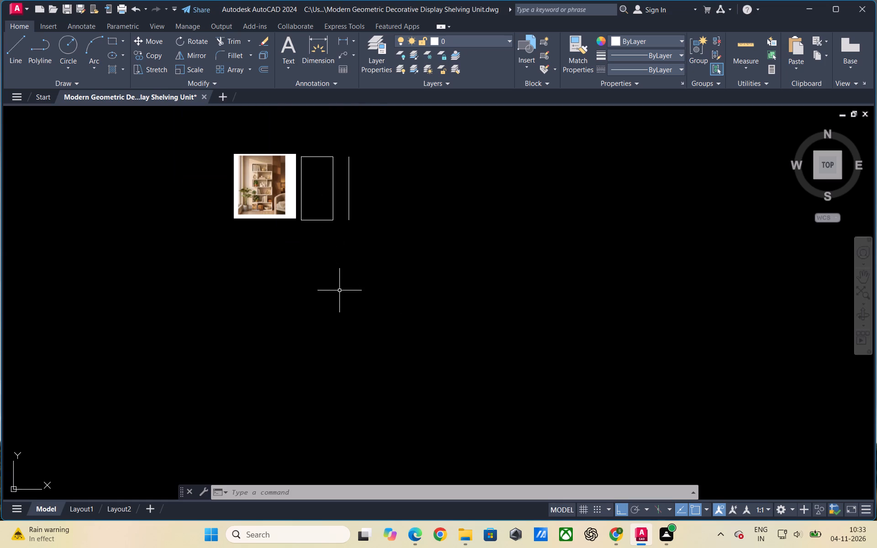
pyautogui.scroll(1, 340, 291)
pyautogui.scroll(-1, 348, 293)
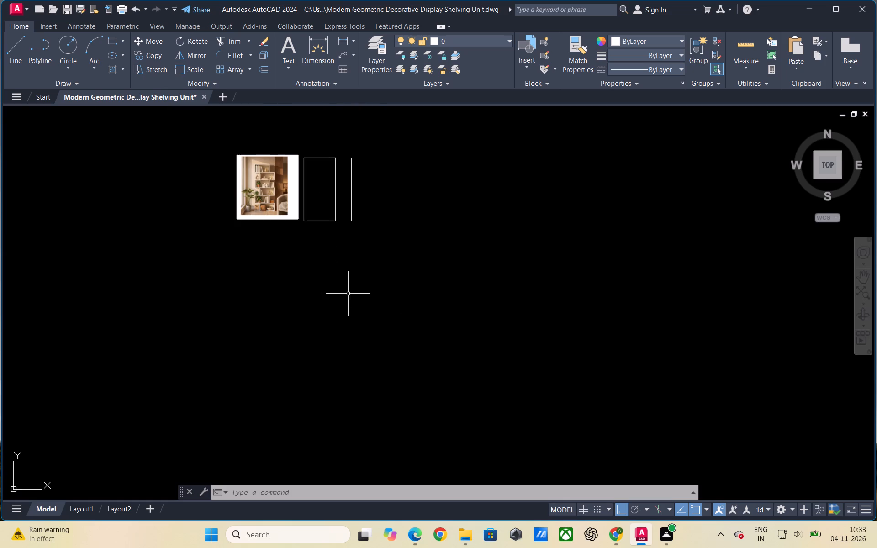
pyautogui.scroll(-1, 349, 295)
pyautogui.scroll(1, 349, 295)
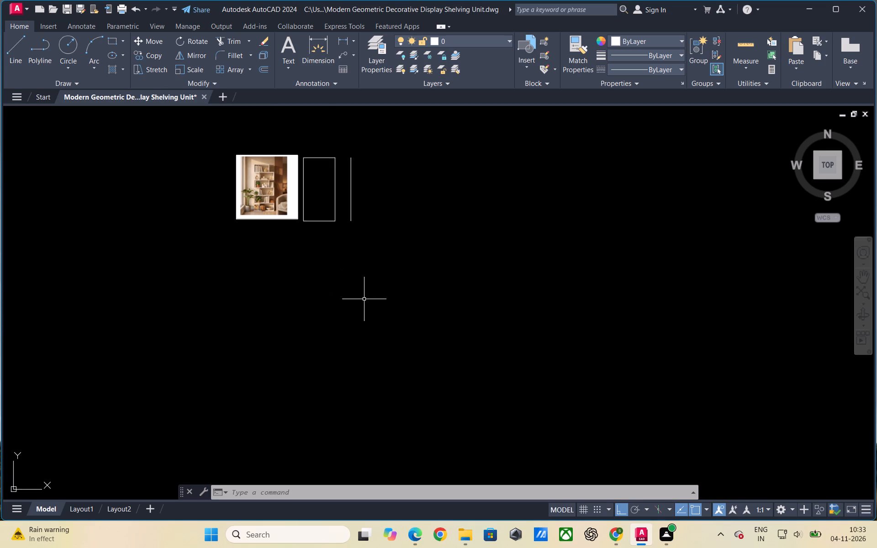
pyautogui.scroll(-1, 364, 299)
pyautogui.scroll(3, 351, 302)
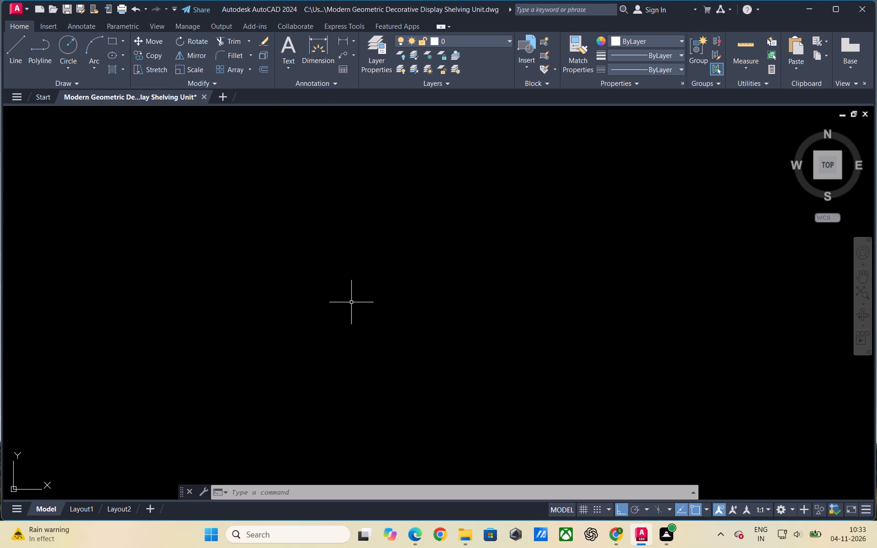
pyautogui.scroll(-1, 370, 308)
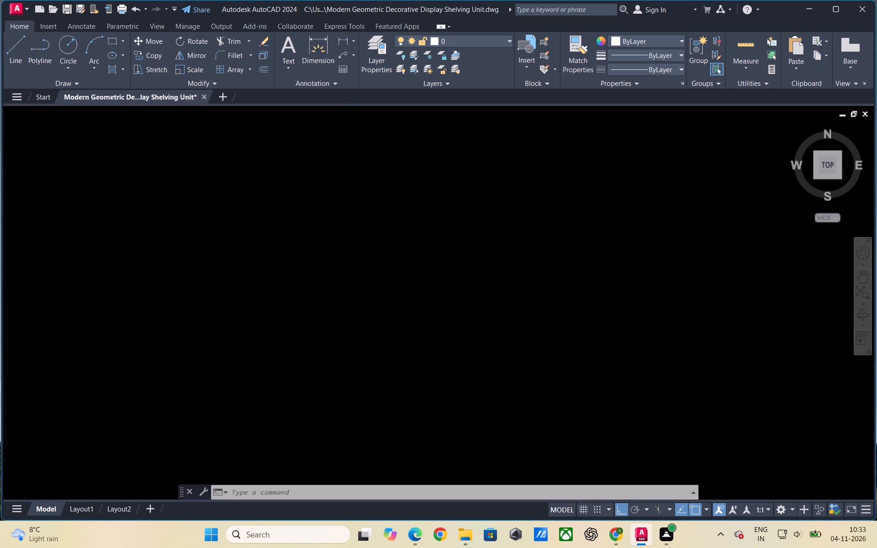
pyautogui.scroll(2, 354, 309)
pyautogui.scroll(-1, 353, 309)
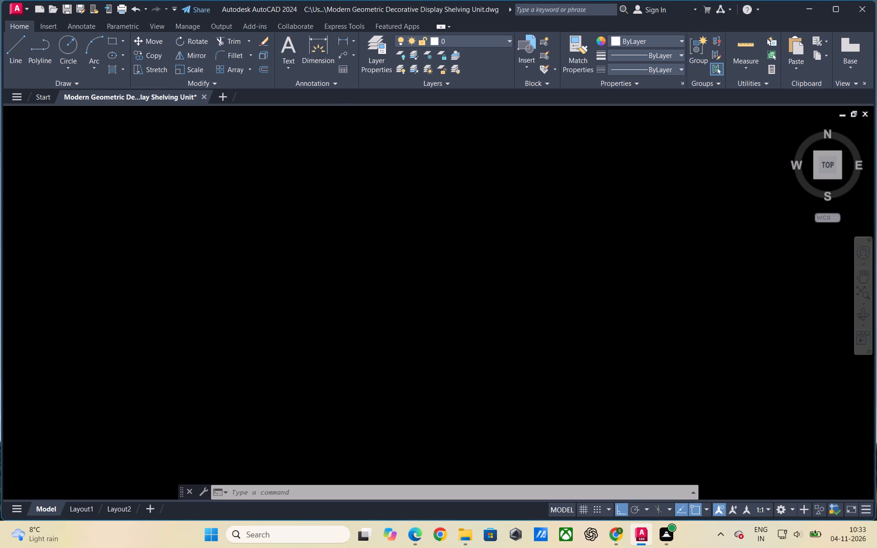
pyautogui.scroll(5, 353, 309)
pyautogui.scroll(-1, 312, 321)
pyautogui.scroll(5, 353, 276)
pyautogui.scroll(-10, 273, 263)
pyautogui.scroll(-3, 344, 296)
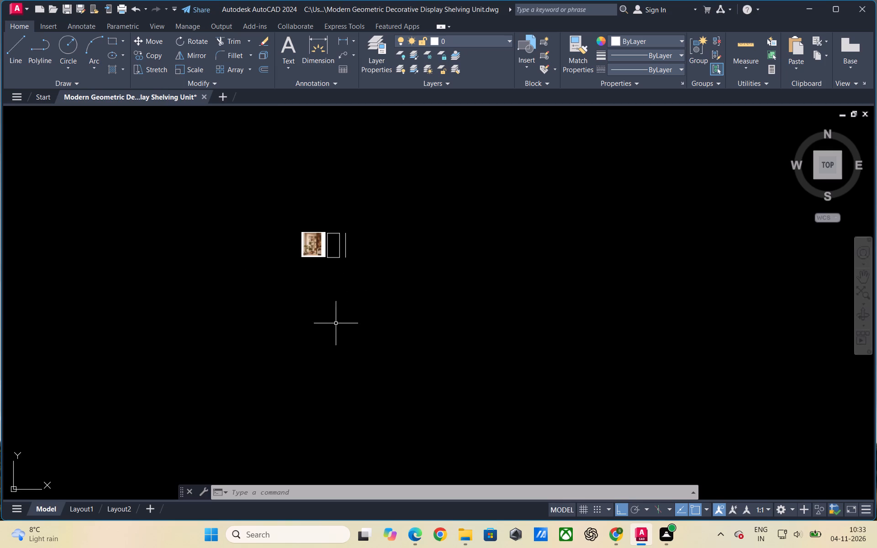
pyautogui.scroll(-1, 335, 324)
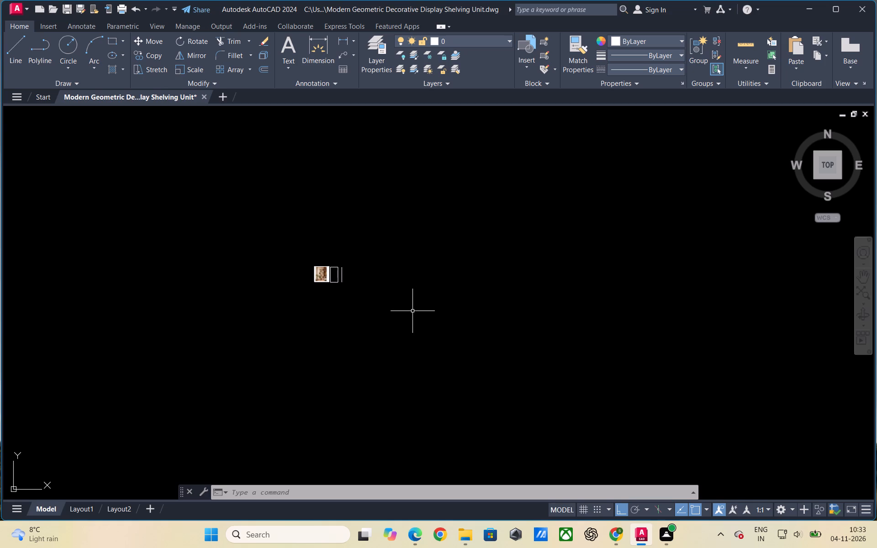
# Extend the rectangular outline's top and bottom edges to meet the outer offset vertical line.
pyautogui.scroll(5, 330, 274)
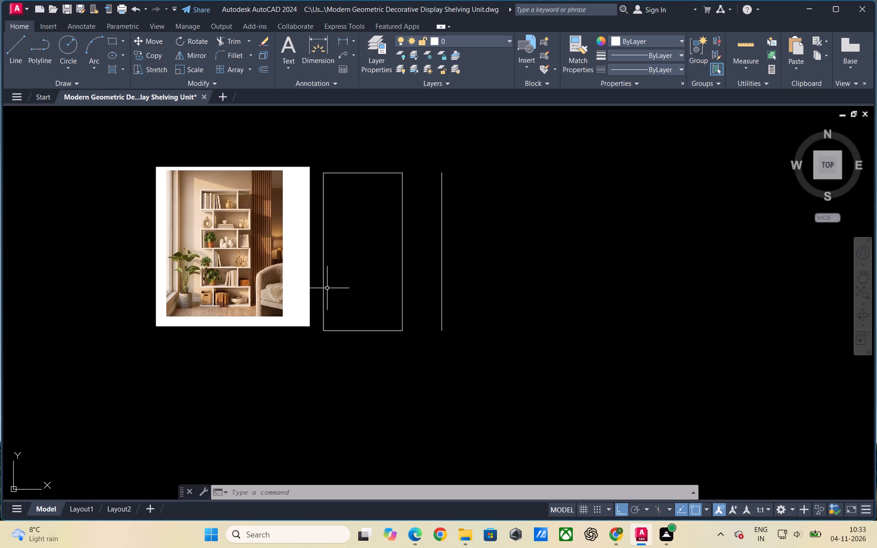
pyautogui.scroll(-1, 395, 294)
pyautogui.scroll(1, 396, 272)
pyautogui.scroll(2, 422, 190)
pyautogui.press('Escape')
pyautogui.press('e')
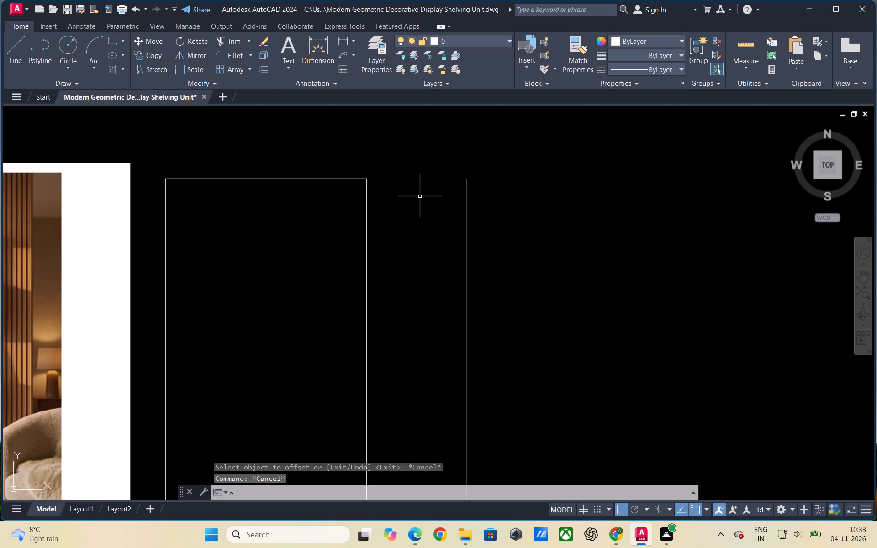
pyautogui.press('x')
pyautogui.press('space')
pyautogui.press('space')
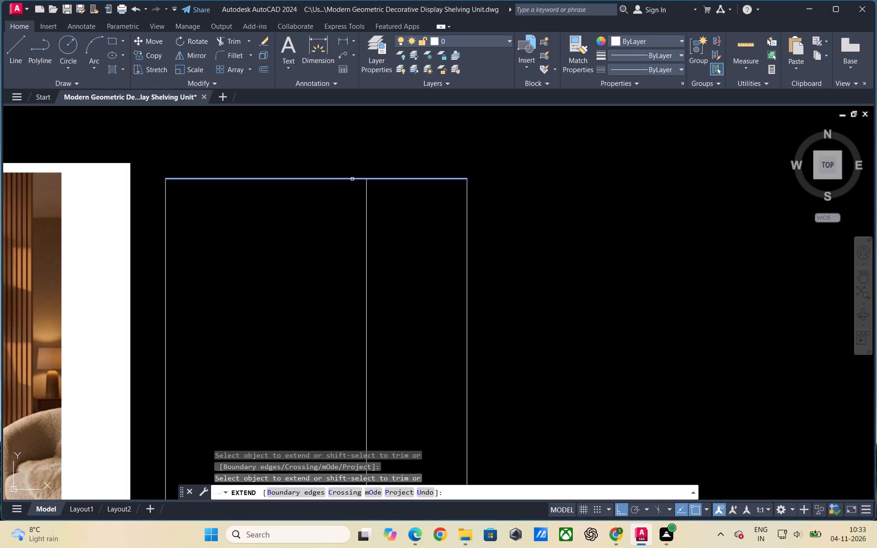
pyautogui.click(353, 179)
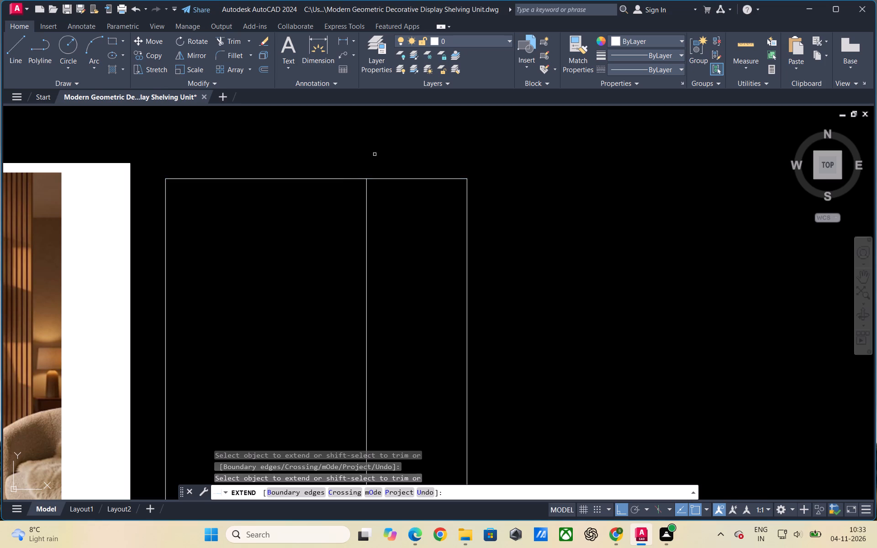
pyautogui.scroll(-1, 370, 135)
pyautogui.click(355, 414)
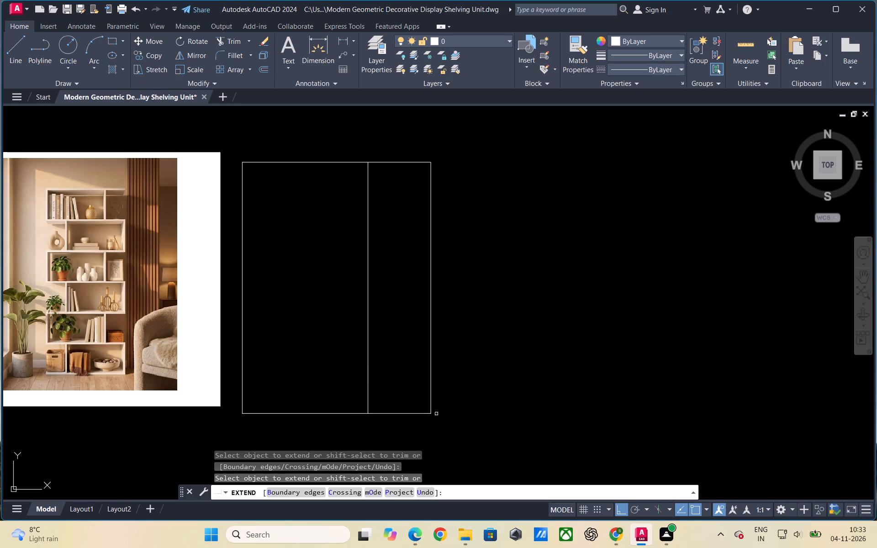
pyautogui.press('Escape')
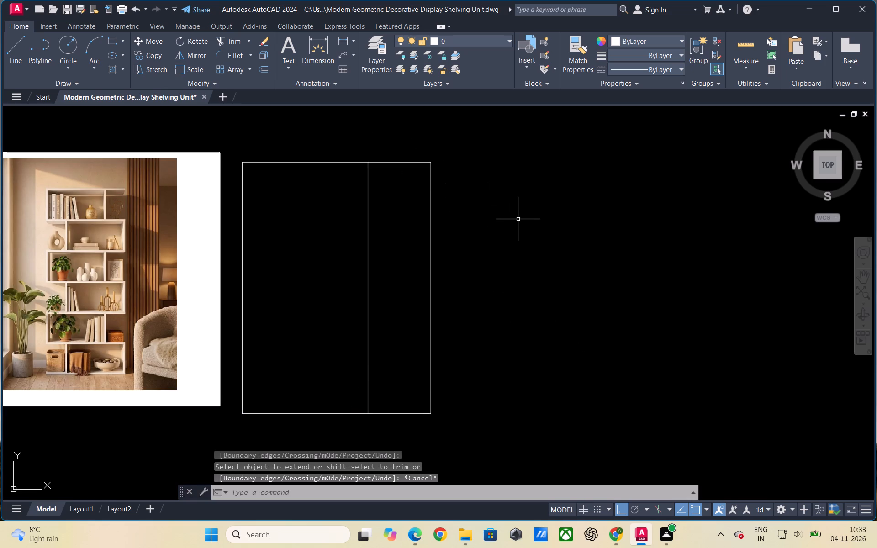
pyautogui.press('Escape')
pyautogui.press('Escape')
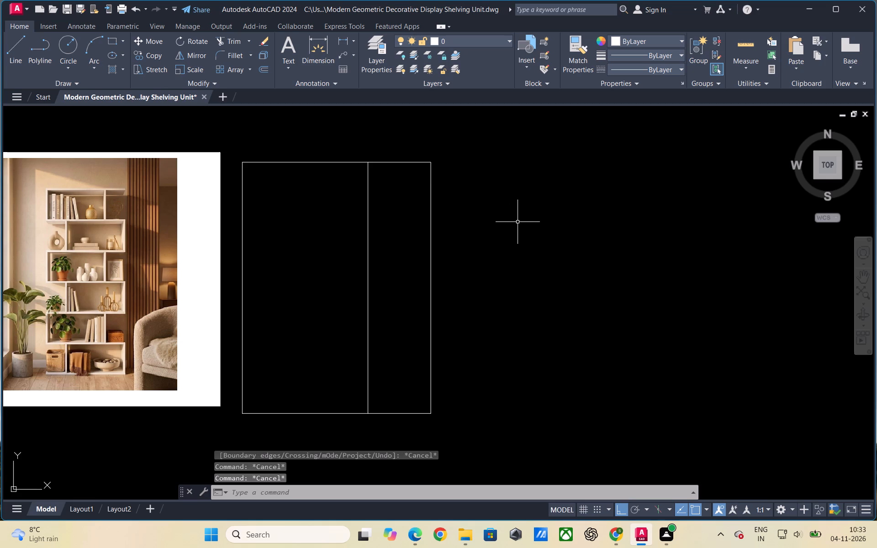
pyautogui.press('Escape')
pyautogui.press('Escape')
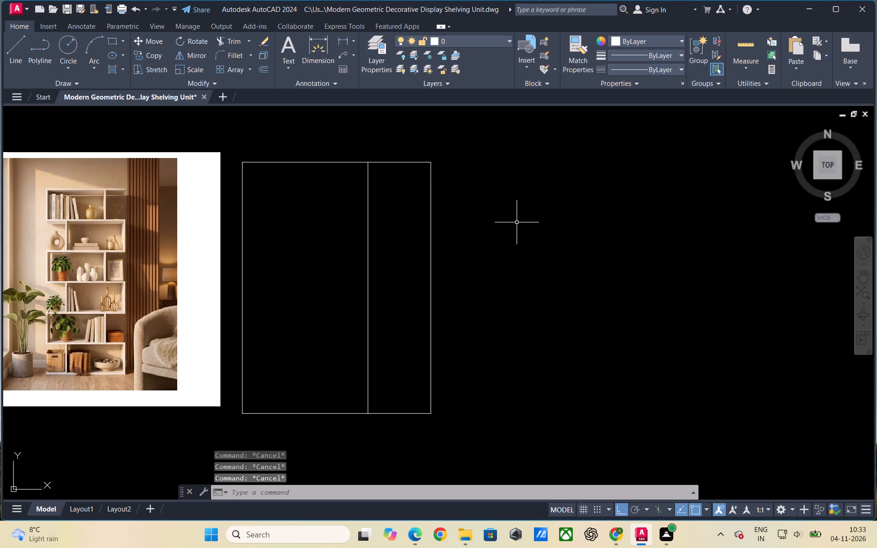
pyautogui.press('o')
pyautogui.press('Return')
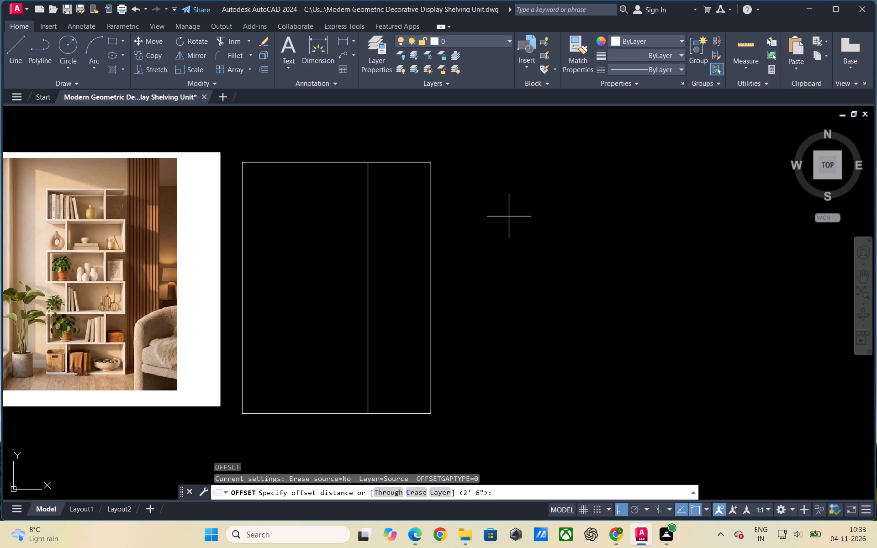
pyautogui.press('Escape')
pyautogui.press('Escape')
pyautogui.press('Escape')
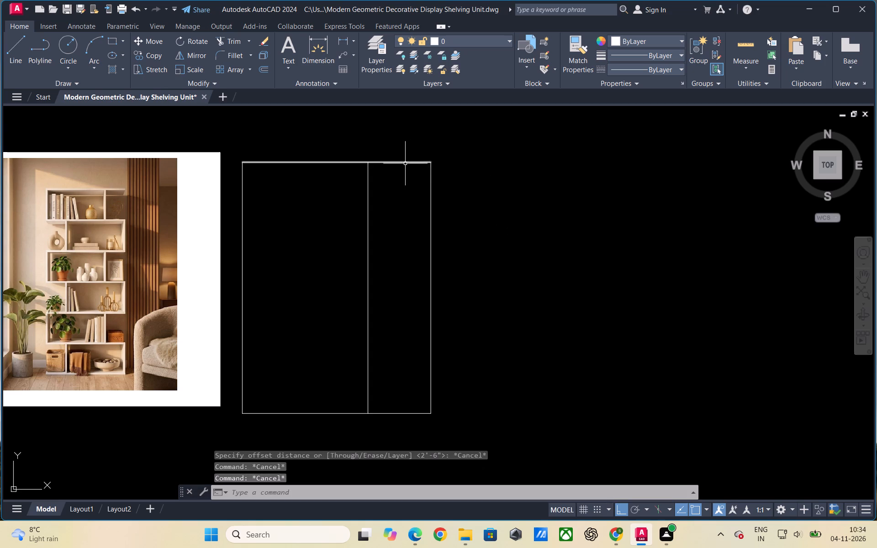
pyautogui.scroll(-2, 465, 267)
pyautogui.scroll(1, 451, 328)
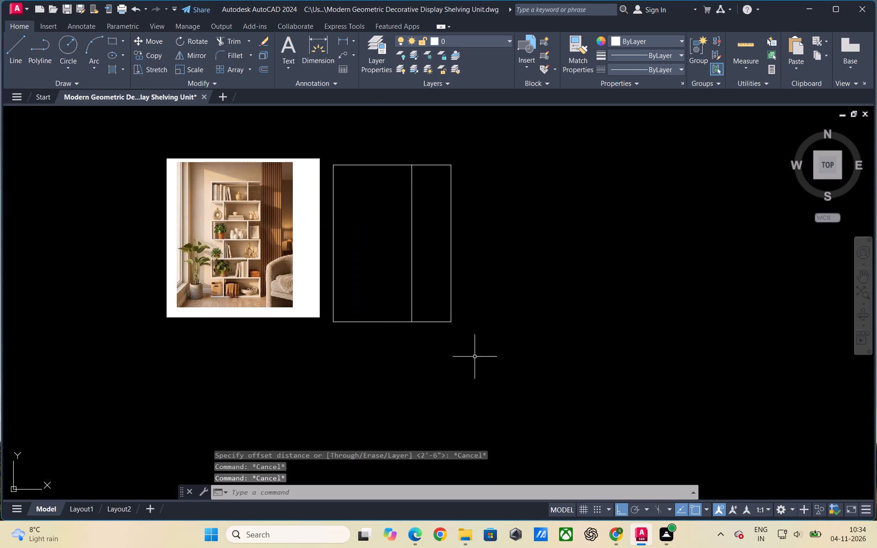
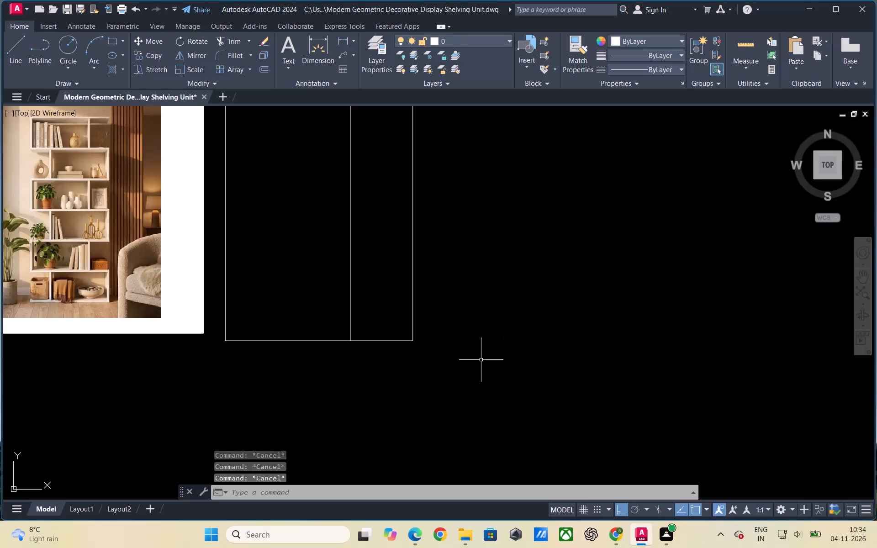
# Draw a full-height rectangle between the inner vertical line and the outline's outer right edge.
pyautogui.scroll(-2, 481, 361)
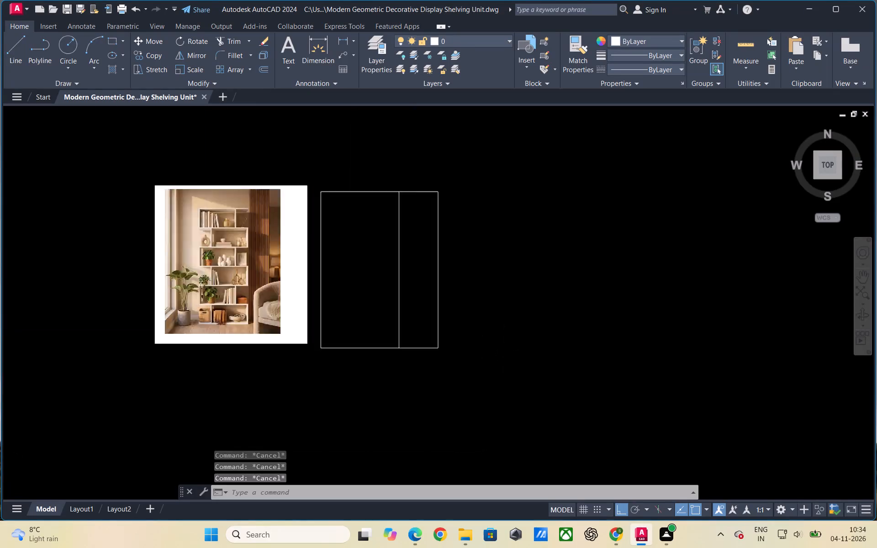
pyautogui.press('Escape')
pyautogui.write('rec')
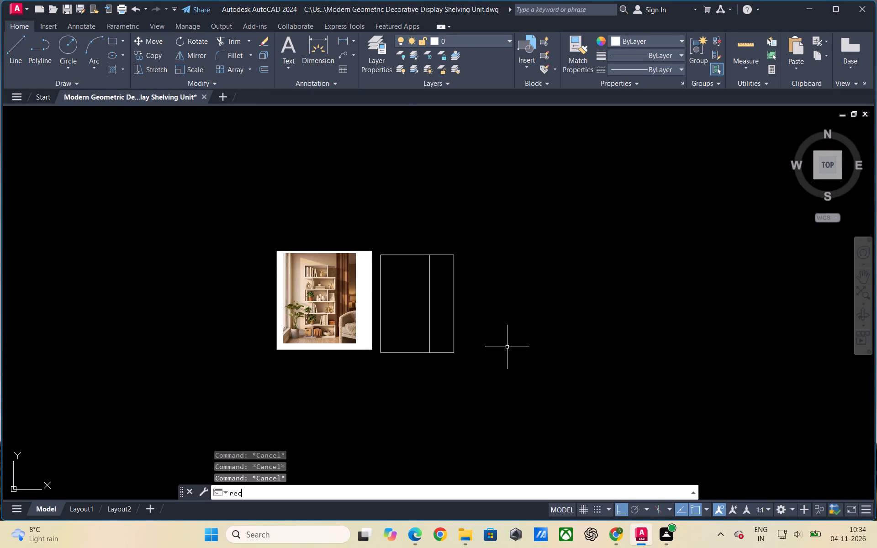
pyautogui.press('Return')
pyautogui.scroll(2, 496, 321)
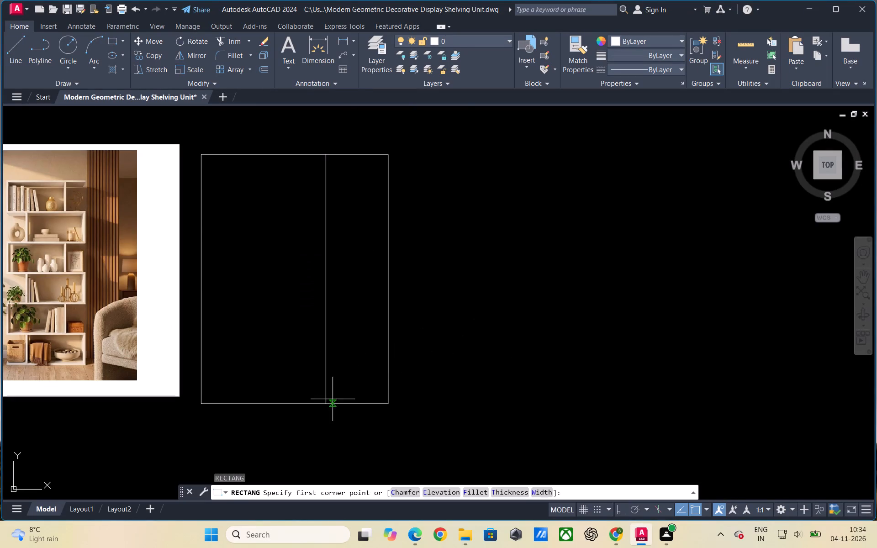
pyautogui.click(328, 403)
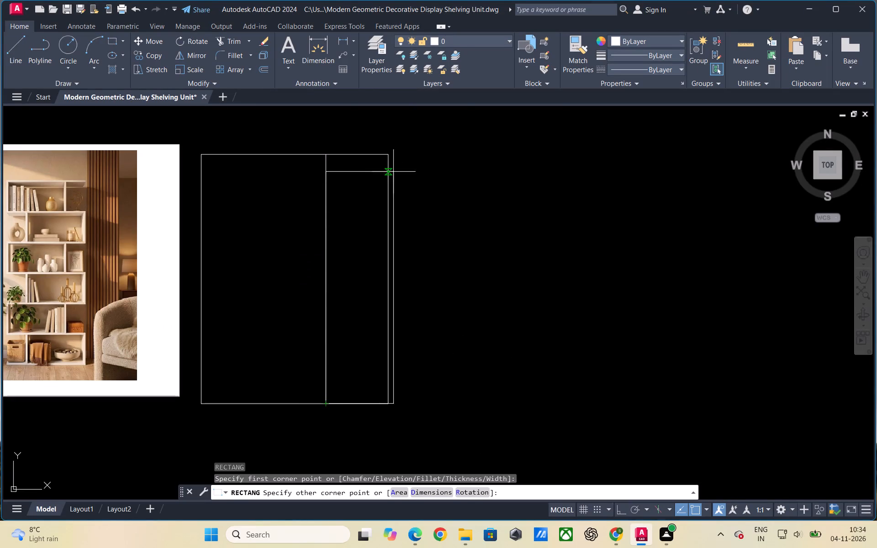
pyautogui.click(389, 153)
pyautogui.press('Escape')
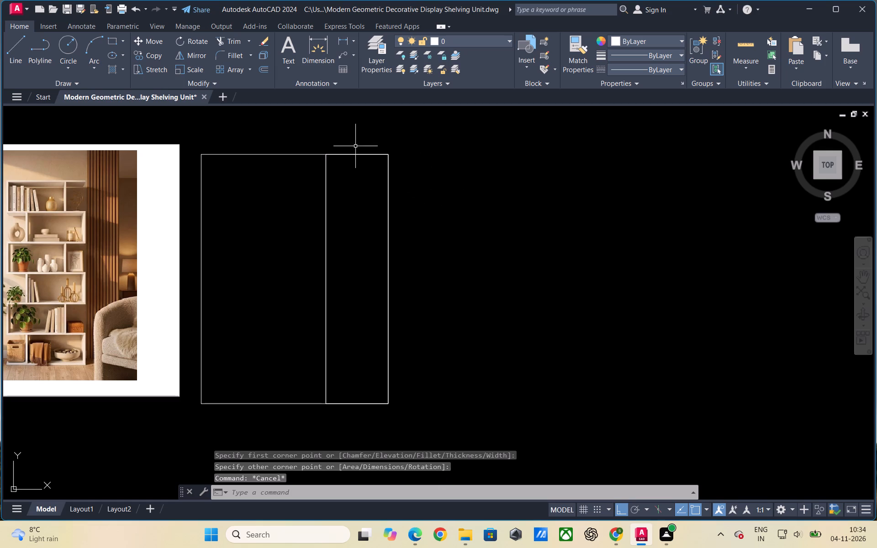
# Move the new narrow rectangle horizontally clear of the outline, a short gap beyond its outer right edge.
pyautogui.scroll(4, 354, 148)
pyautogui.scroll(1, 293, 206)
pyautogui.scroll(-4, 339, 163)
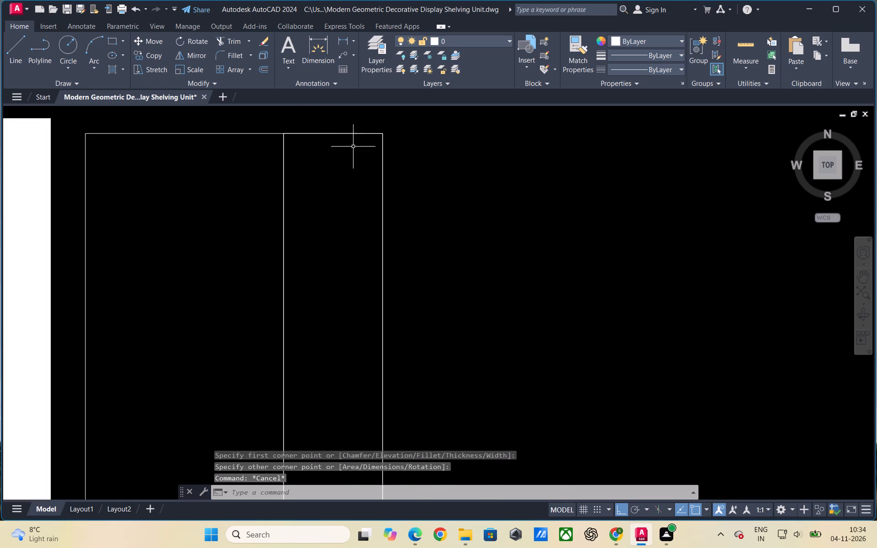
pyautogui.click(383, 234)
pyautogui.rightClick(421, 265)
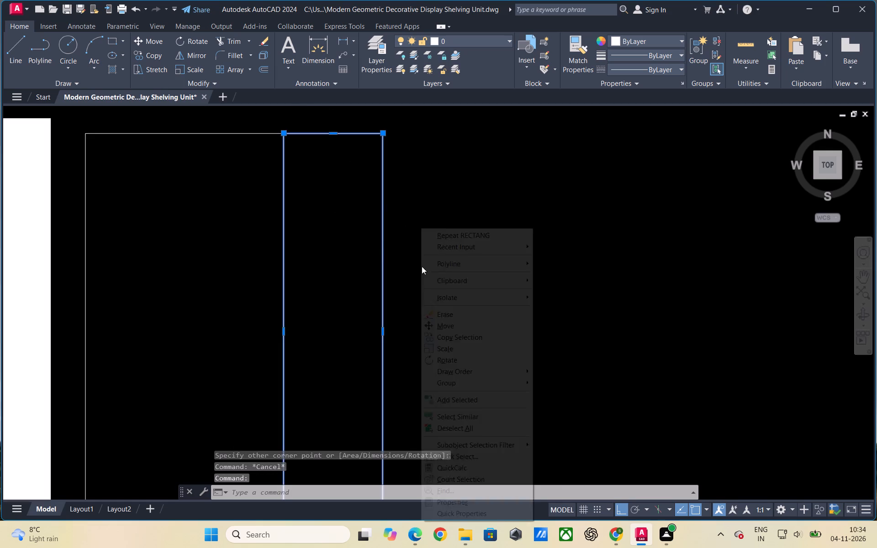
pyautogui.click(444, 326)
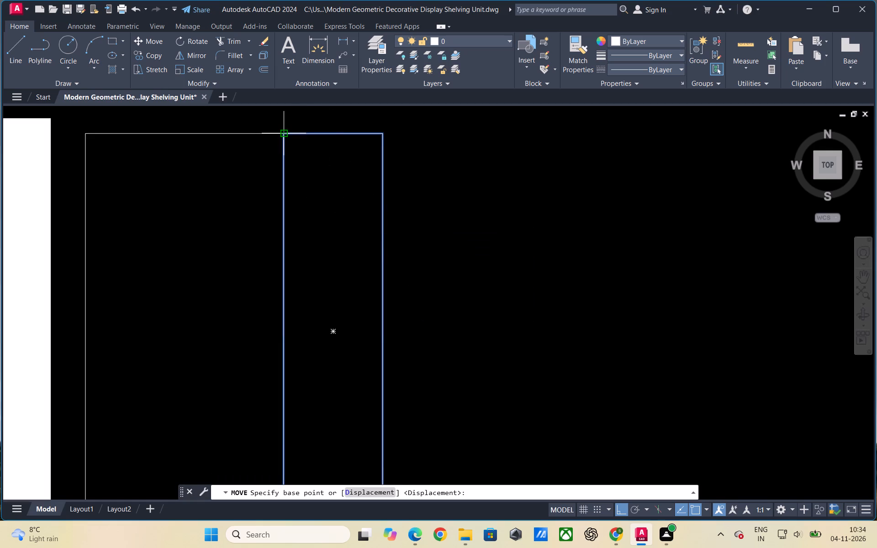
pyautogui.click(286, 135)
pyautogui.click(425, 138)
pyautogui.press('Escape')
pyautogui.press('Escape')
pyautogui.press('Escape')
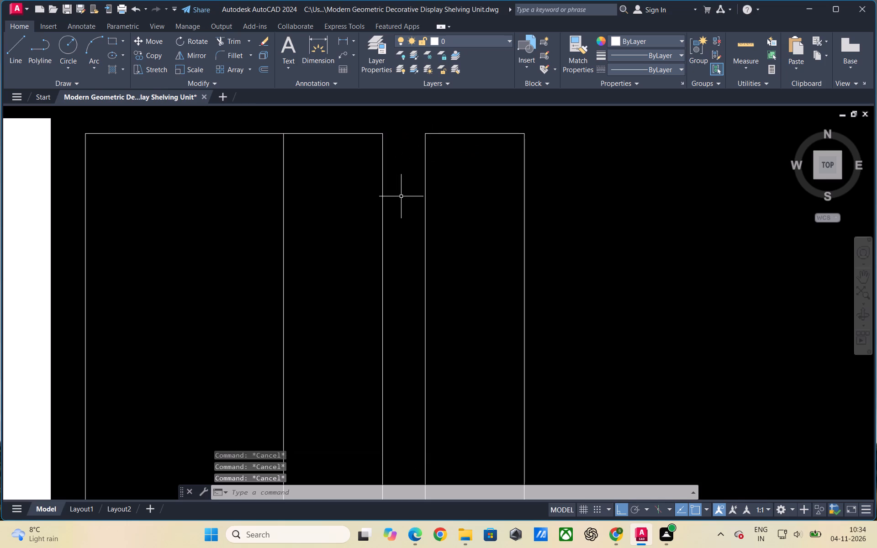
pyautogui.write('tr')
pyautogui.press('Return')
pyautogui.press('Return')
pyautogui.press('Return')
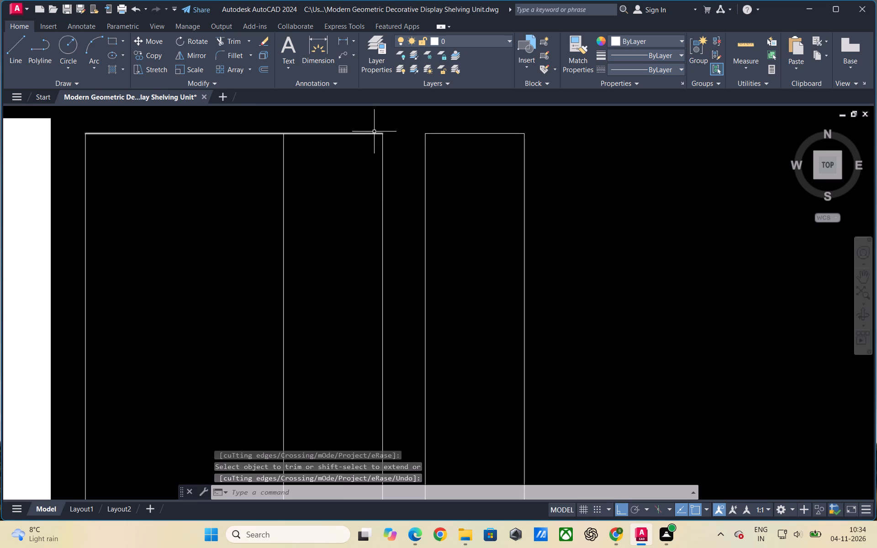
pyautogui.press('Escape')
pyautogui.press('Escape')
# Trim away the top and bottom edges beyond the inner vertical line and remove the leftover outer vertical line.
pyautogui.write('tr')
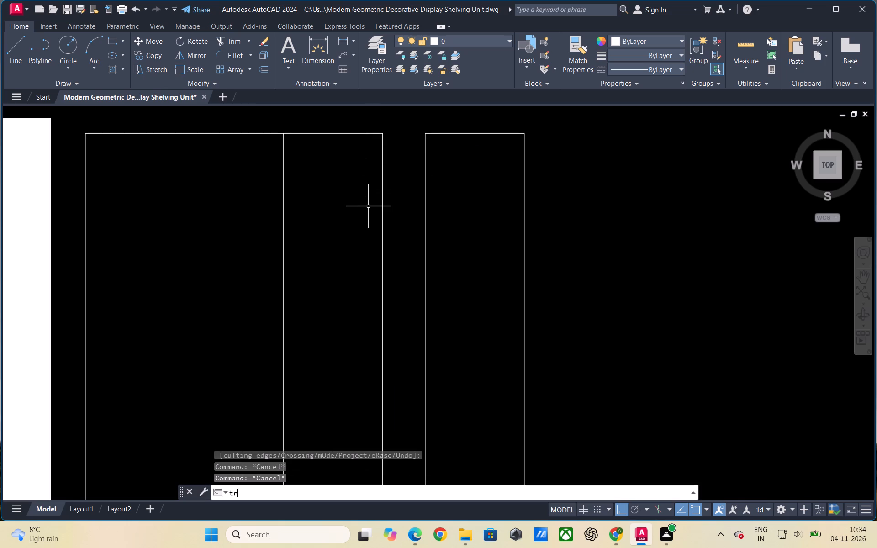
pyautogui.press('Return')
pyautogui.press('Return')
pyautogui.click(336, 135)
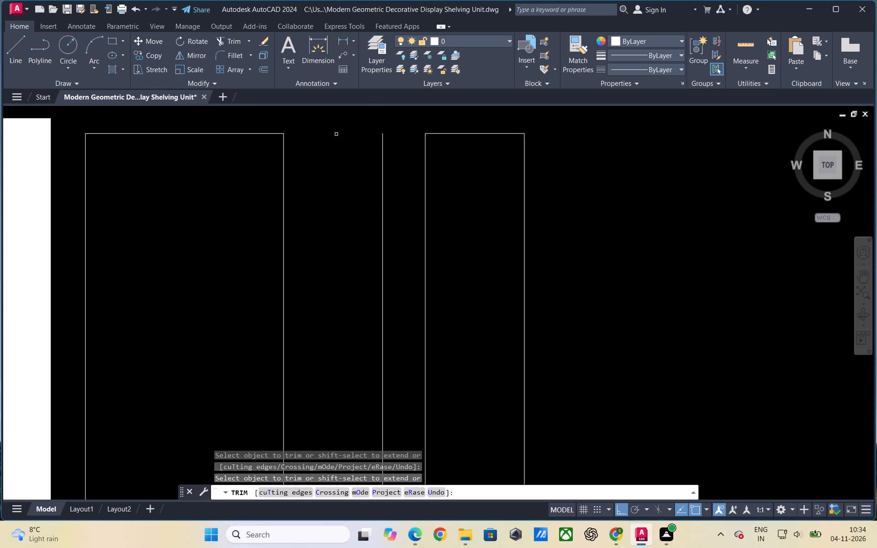
pyautogui.scroll(-1, 336, 132)
pyautogui.scroll(-1, 344, 175)
pyautogui.click(338, 304)
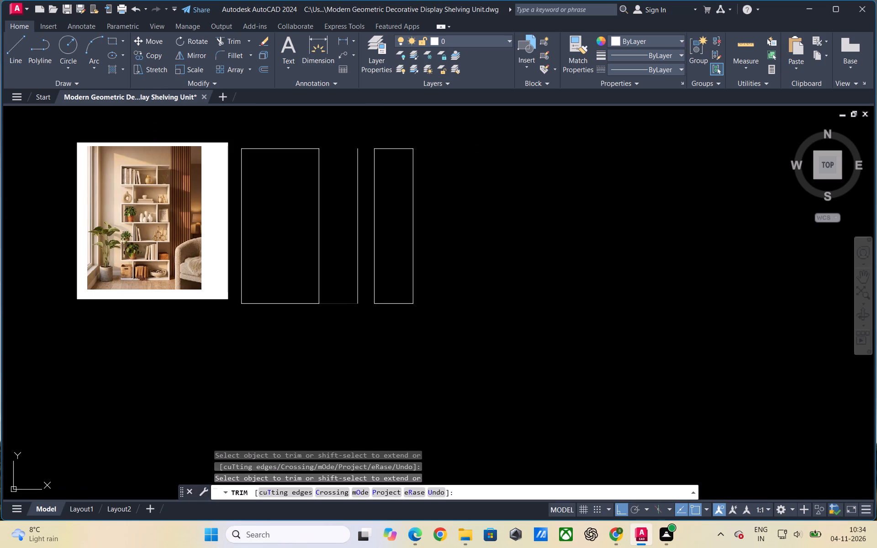
pyautogui.click(357, 275)
pyautogui.press('Escape')
pyautogui.press('Escape')
pyautogui.press('Escape')
pyautogui.press('Escape')
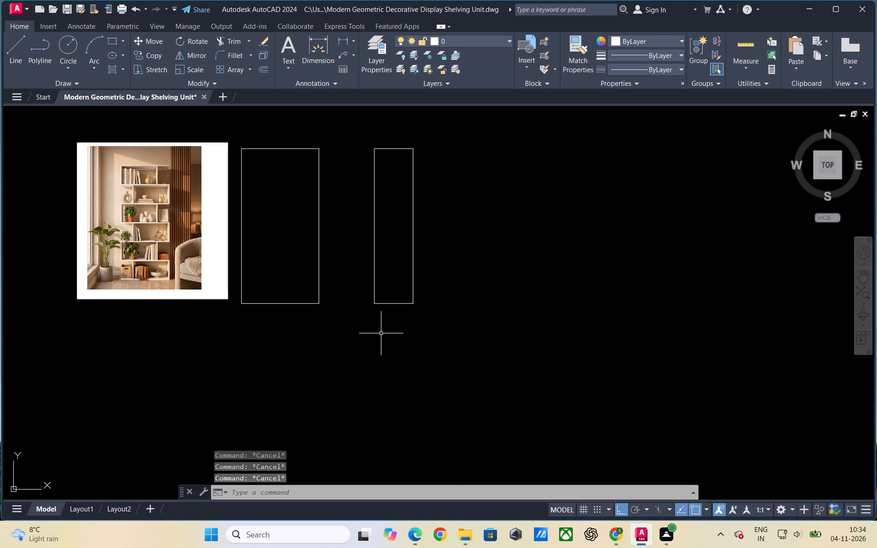
# Save the drawing.
pyautogui.scroll(-1, 444, 359)
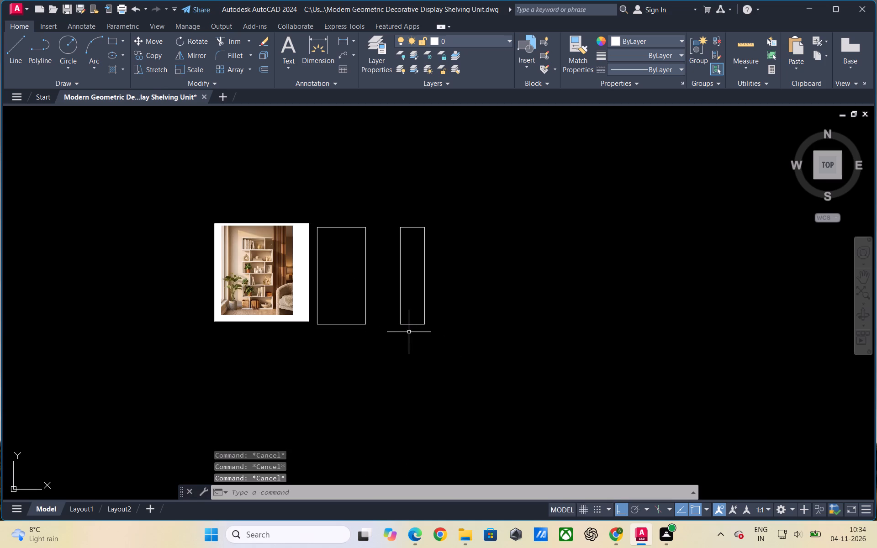
pyautogui.press('Escape')
pyautogui.press('Escape')
pyautogui.hotkey('ctrl', 's')
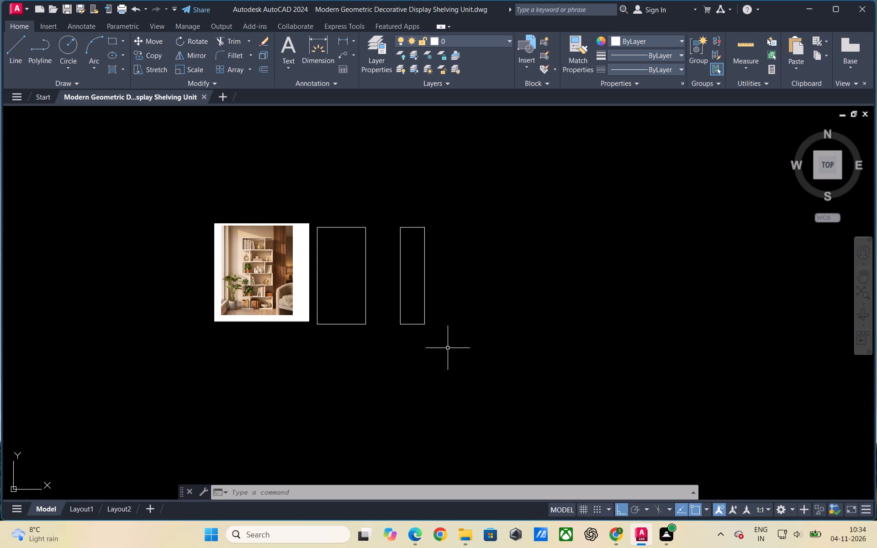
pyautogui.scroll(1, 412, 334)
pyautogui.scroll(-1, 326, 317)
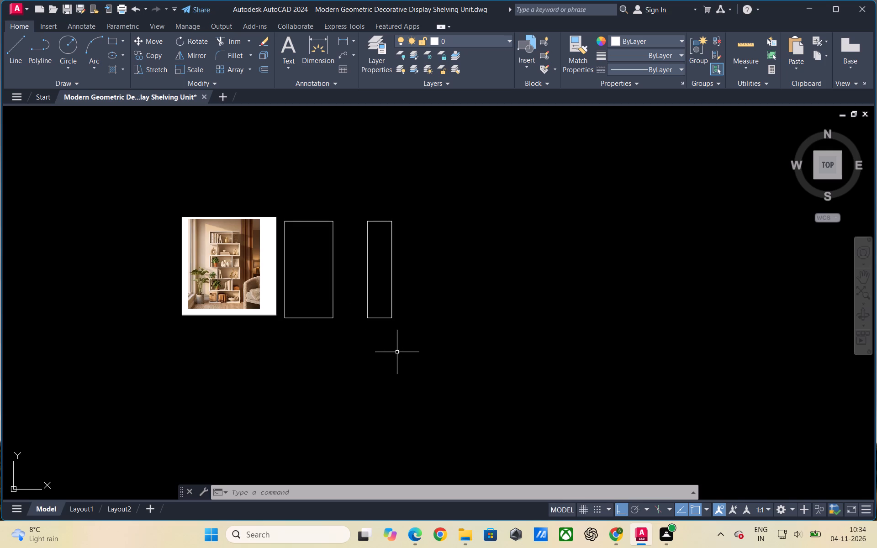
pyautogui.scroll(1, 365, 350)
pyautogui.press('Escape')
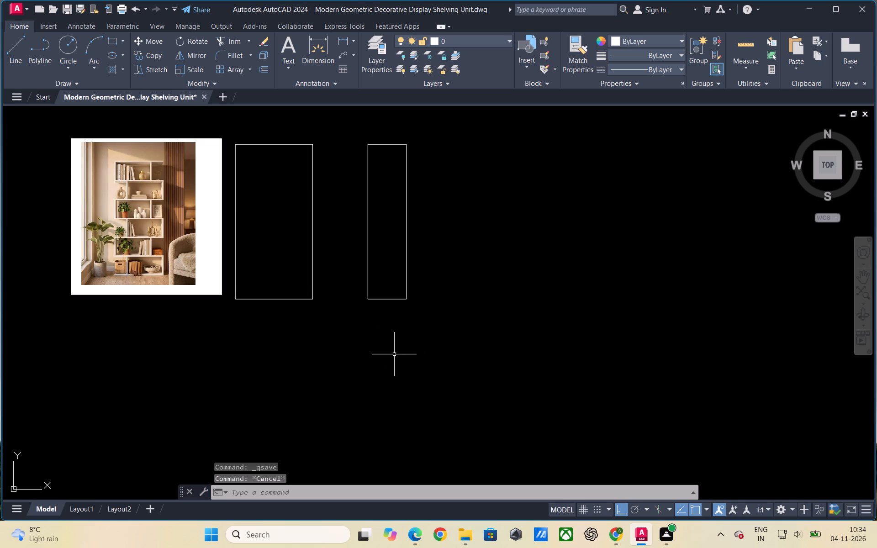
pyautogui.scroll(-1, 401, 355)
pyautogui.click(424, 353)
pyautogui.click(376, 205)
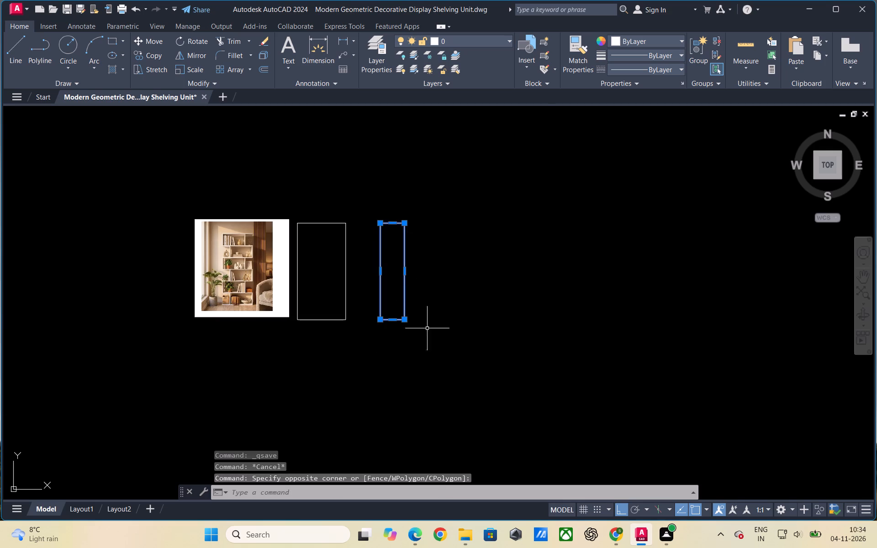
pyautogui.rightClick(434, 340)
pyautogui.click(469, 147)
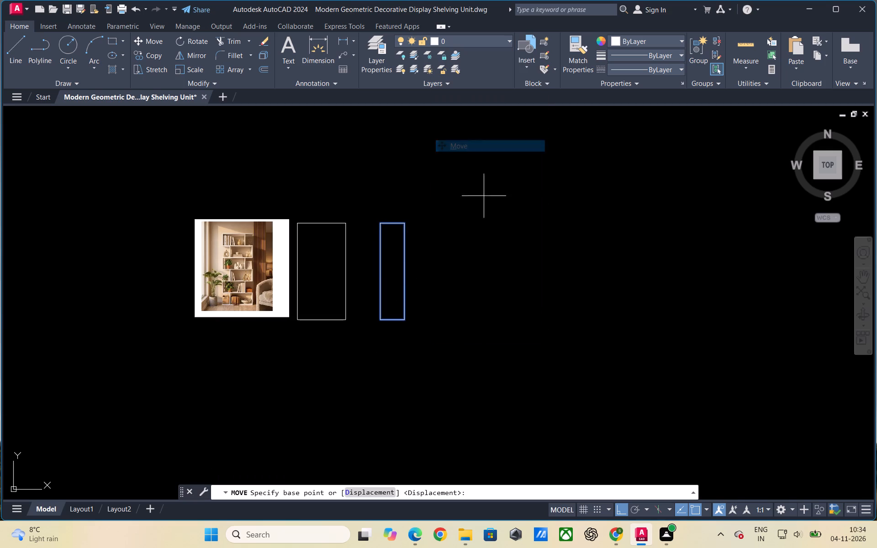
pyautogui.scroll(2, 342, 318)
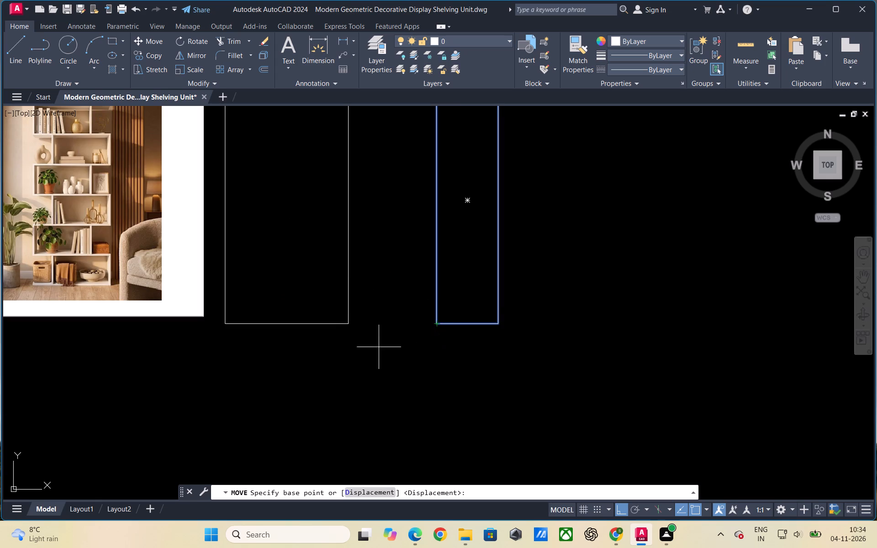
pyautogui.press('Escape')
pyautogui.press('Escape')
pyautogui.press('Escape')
# Extend the bottom edge of the main outline across to the narrow rectangle.
pyautogui.press('e')
pyautogui.write('x')
pyautogui.press('space')
pyautogui.press('space')
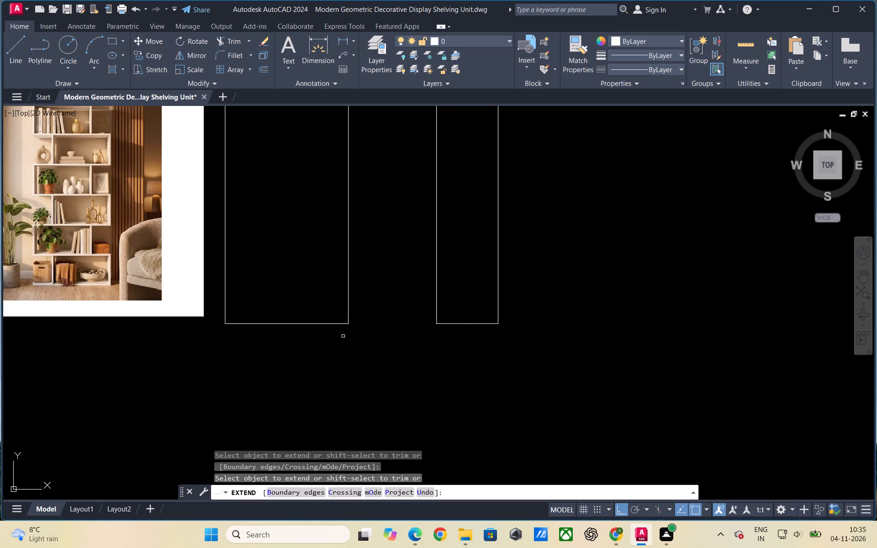
pyautogui.click(339, 323)
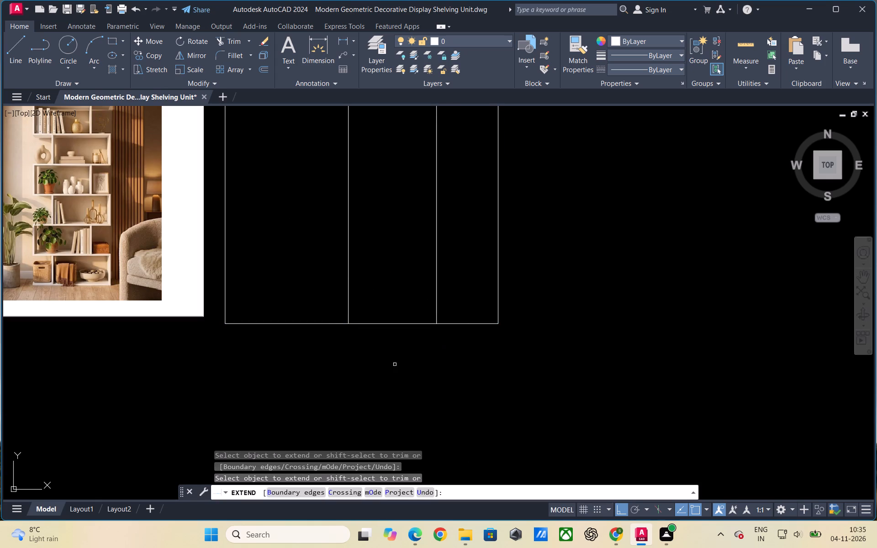
pyautogui.press('Escape')
pyautogui.press('Escape')
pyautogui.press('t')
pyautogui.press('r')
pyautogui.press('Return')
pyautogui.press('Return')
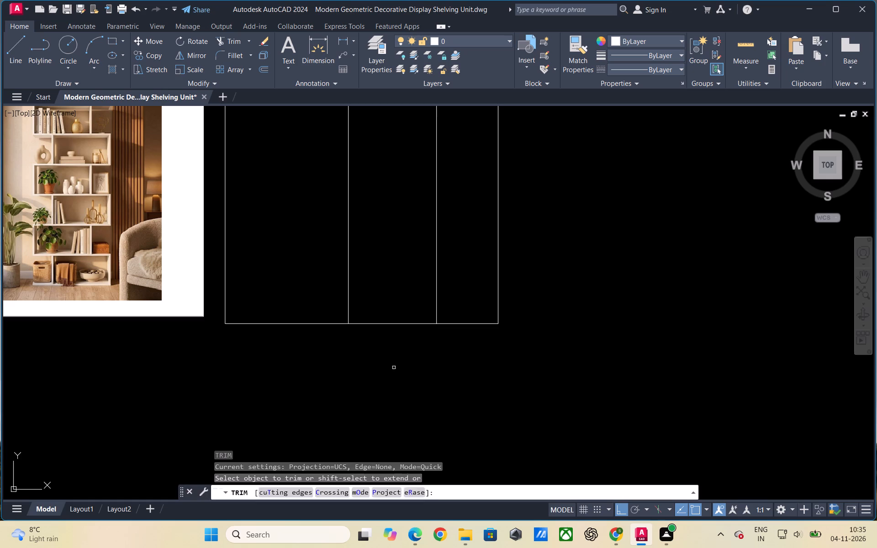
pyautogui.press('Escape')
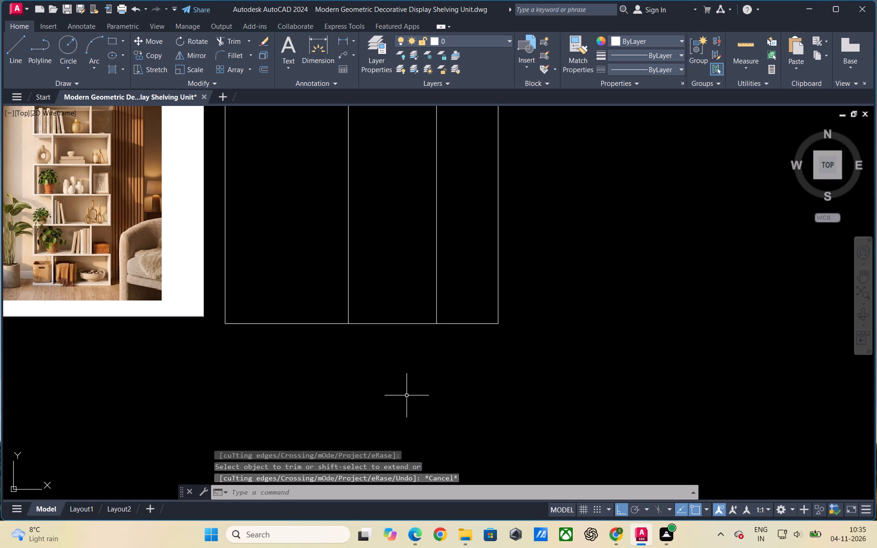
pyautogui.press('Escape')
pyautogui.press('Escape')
# Draw a vertical cutting line about 4' long across the extended bottom edge, between the main outline and the narrow rectangle.
pyautogui.press('l')
pyautogui.press('Return')
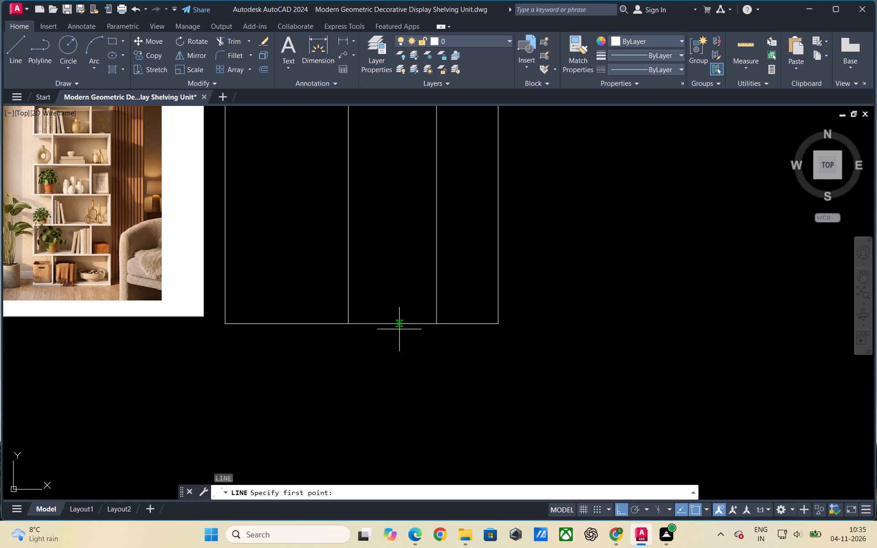
pyautogui.click(387, 282)
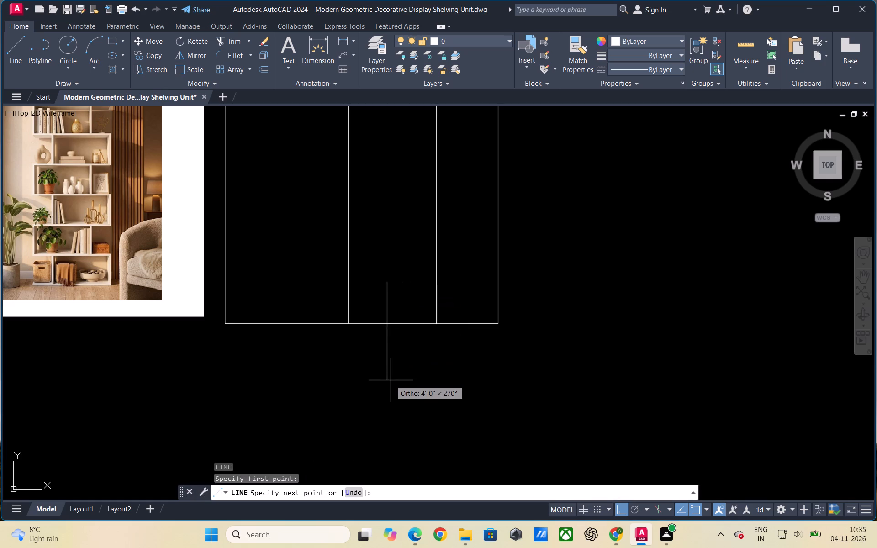
pyautogui.click(391, 380)
pyautogui.press('Escape')
pyautogui.press('Escape')
# Trim the extended bottom edge back to the cutting line and remove both parts of the cutting line.
pyautogui.write('tr')
pyautogui.press('Return')
pyautogui.press('Return')
pyautogui.click(386, 300)
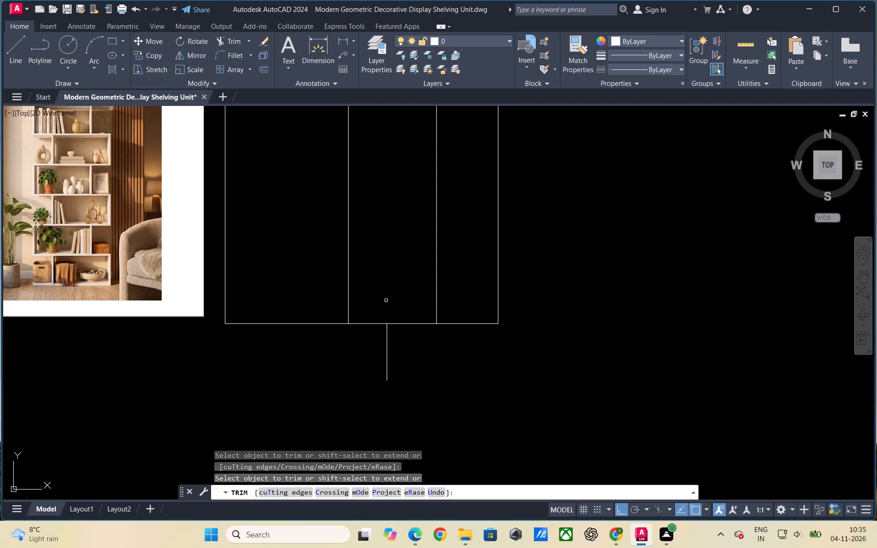
pyautogui.click(402, 323)
pyautogui.click(388, 357)
pyautogui.press('Escape')
# Draw a short vertical cutting line across the overhanging bottom edge, just outside the main outline's side nearest the narrow rectangle.
pyautogui.scroll(-1, 369, 373)
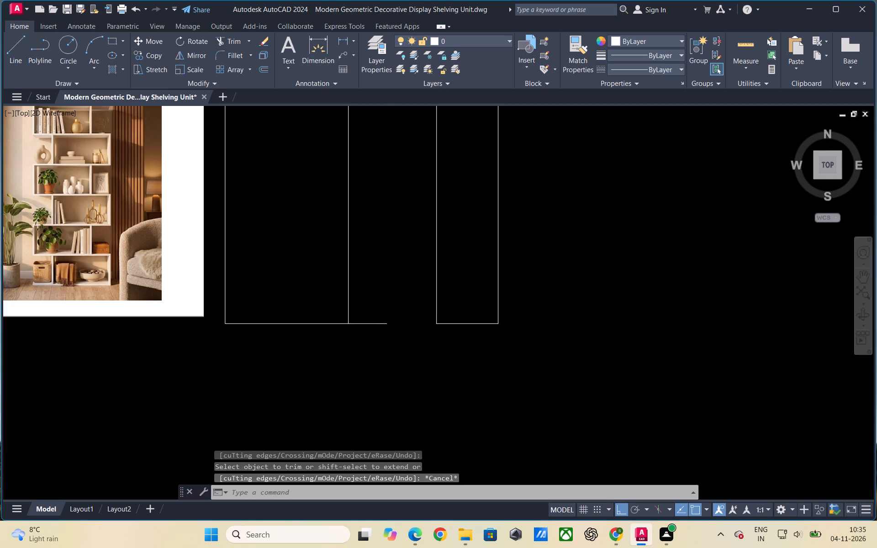
pyautogui.press('Escape')
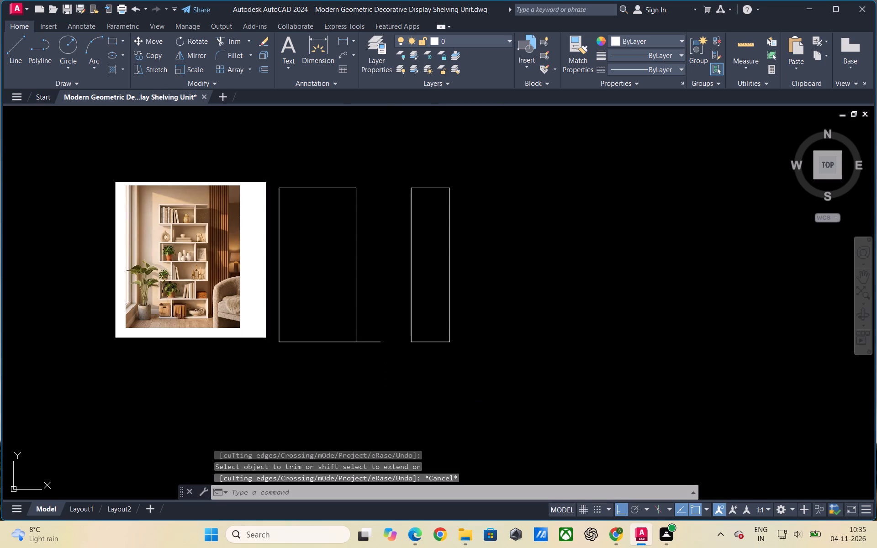
pyautogui.press('Escape')
pyautogui.press('Escape')
pyautogui.press('l')
pyautogui.press('Return')
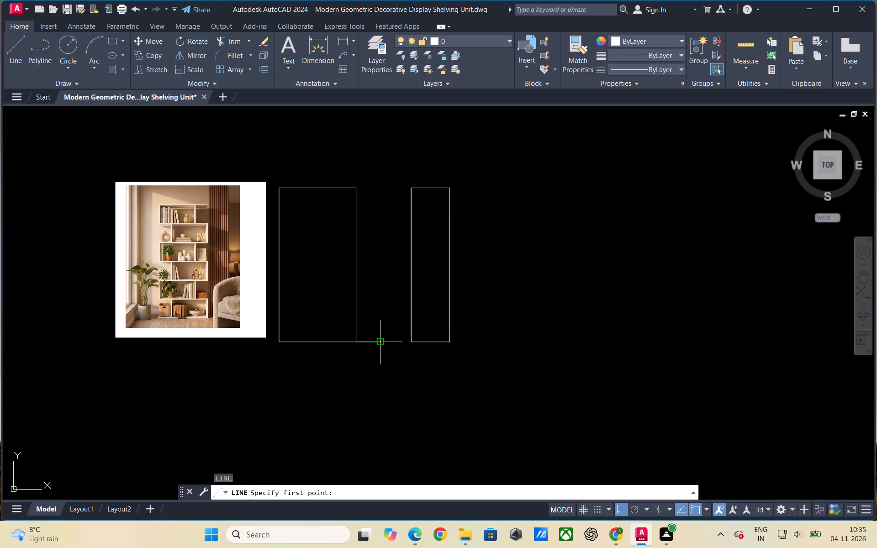
pyautogui.scroll(1, 369, 330)
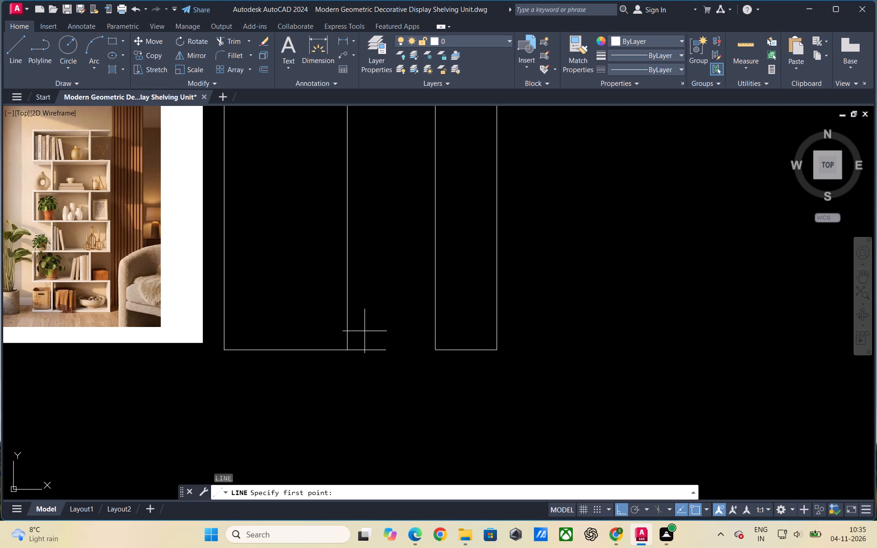
pyautogui.click(362, 330)
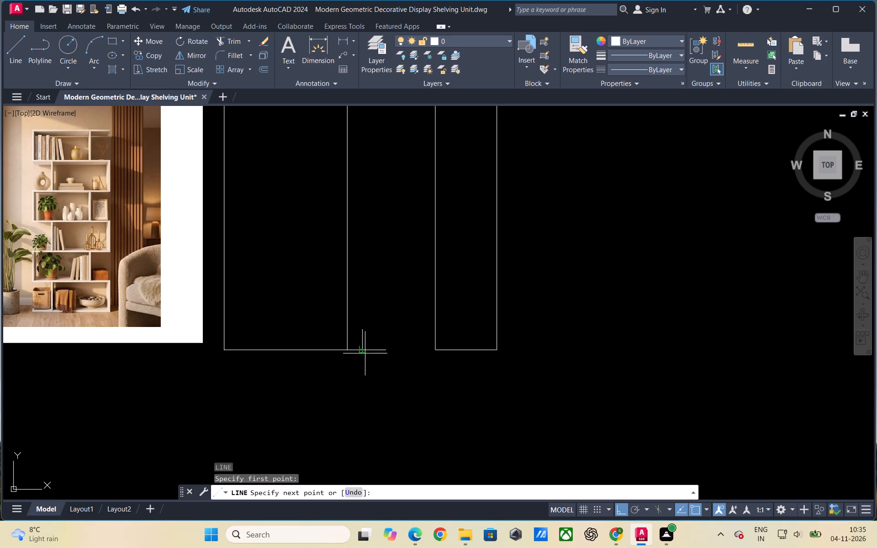
pyautogui.click(365, 385)
pyautogui.press('Escape')
pyautogui.press('Escape')
pyautogui.press('Escape')
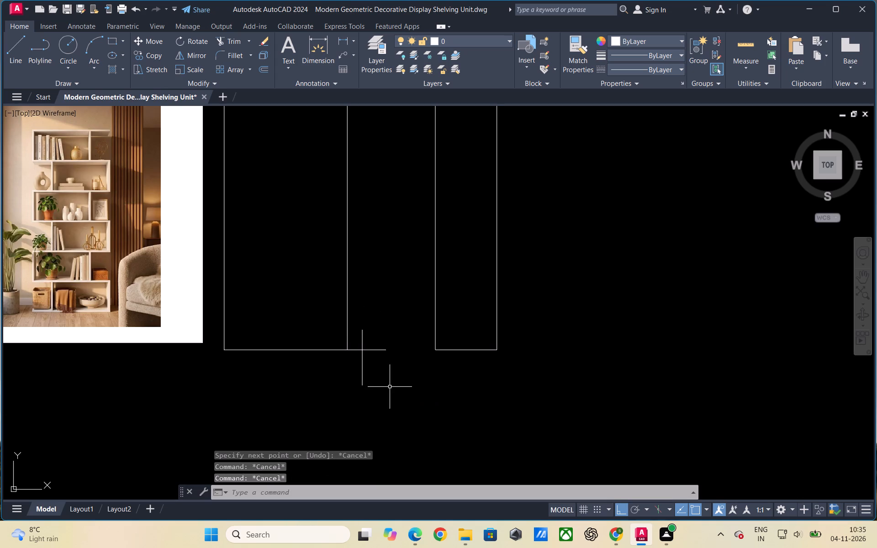
# Trim the overhanging bottom edge back to the new cutting line and remove both parts of the cutting line.
pyautogui.press('t')
pyautogui.press('r')
pyautogui.press('Return')
pyautogui.press('Return')
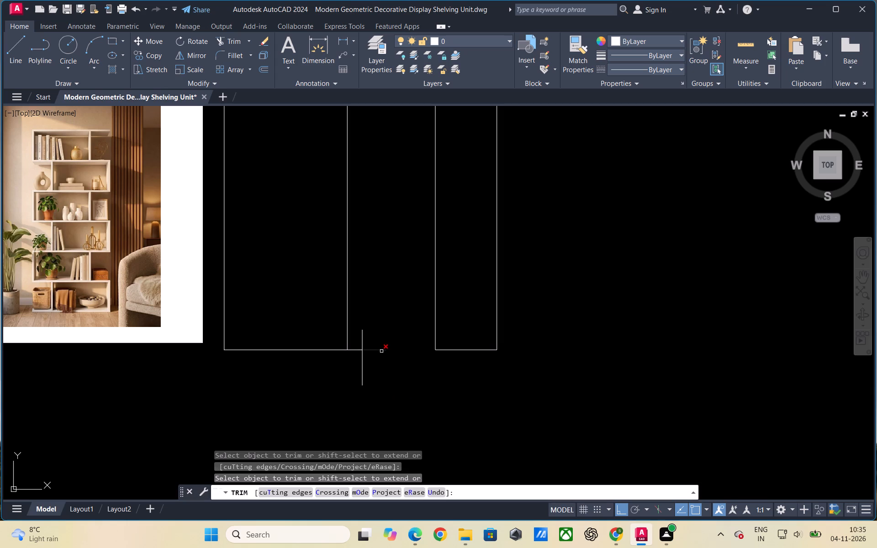
pyautogui.click(381, 351)
pyautogui.click(364, 362)
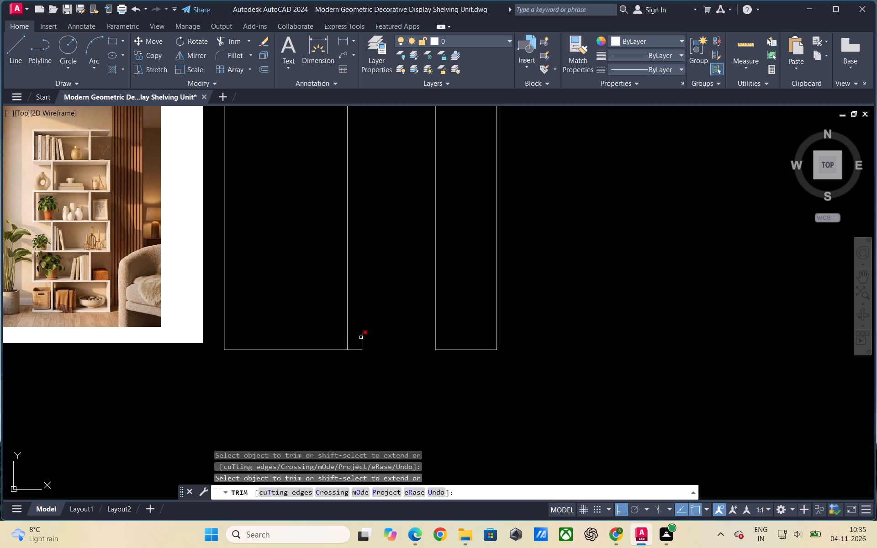
pyautogui.click(361, 337)
pyautogui.scroll(-1, 355, 301)
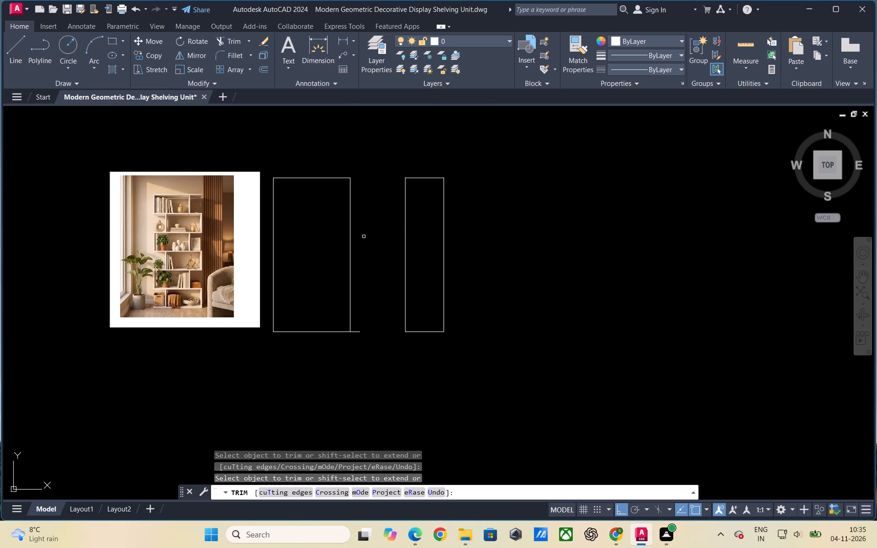
pyautogui.press('Escape')
# Save the drawing.
pyautogui.scroll(-2, 362, 232)
pyautogui.scroll(1, 383, 264)
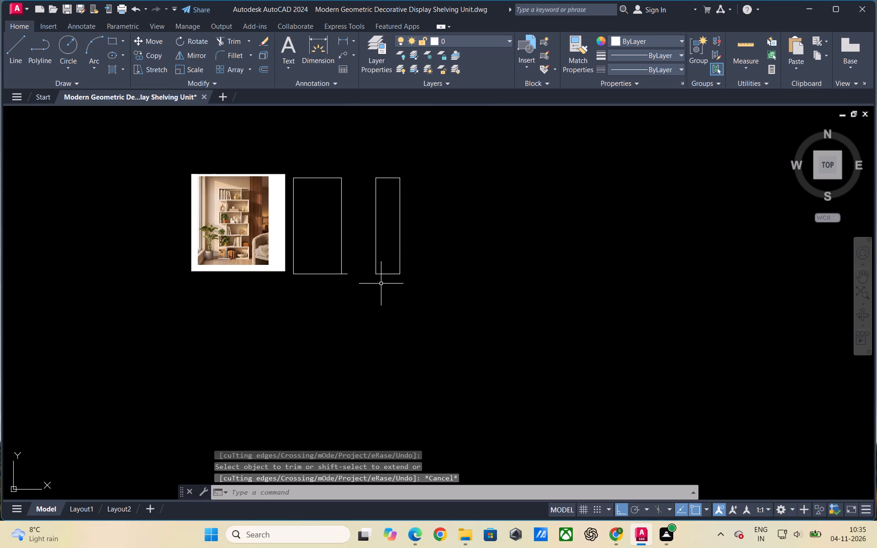
pyautogui.scroll(-1, 355, 294)
pyautogui.scroll(1, 360, 309)
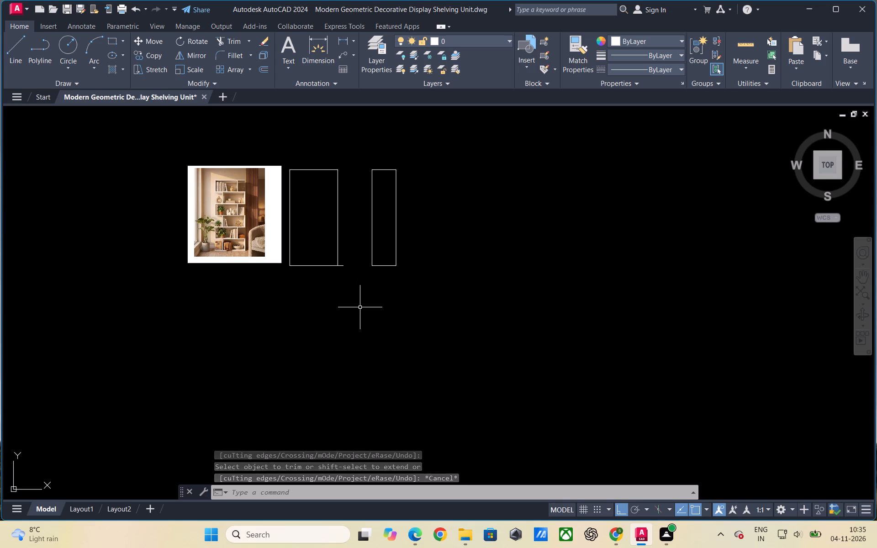
pyautogui.hotkey('ctrl', 's')
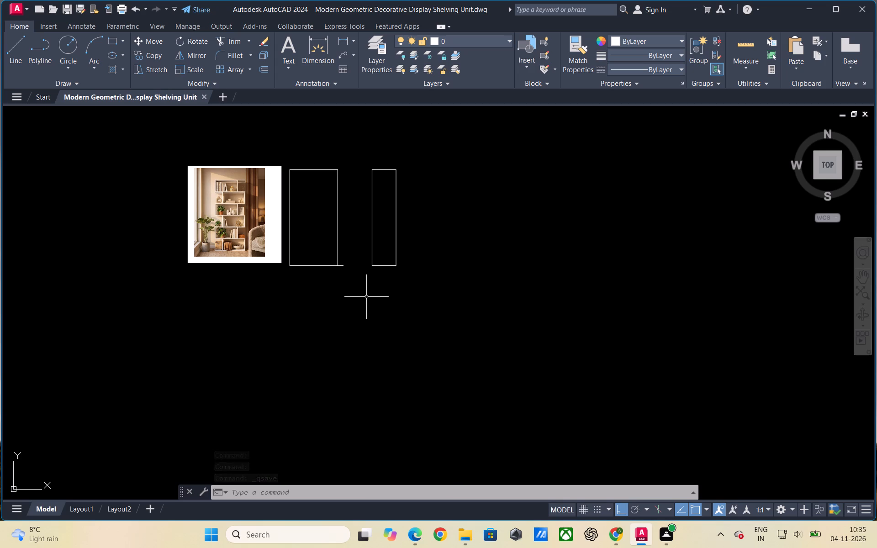
pyautogui.scroll(-1, 371, 282)
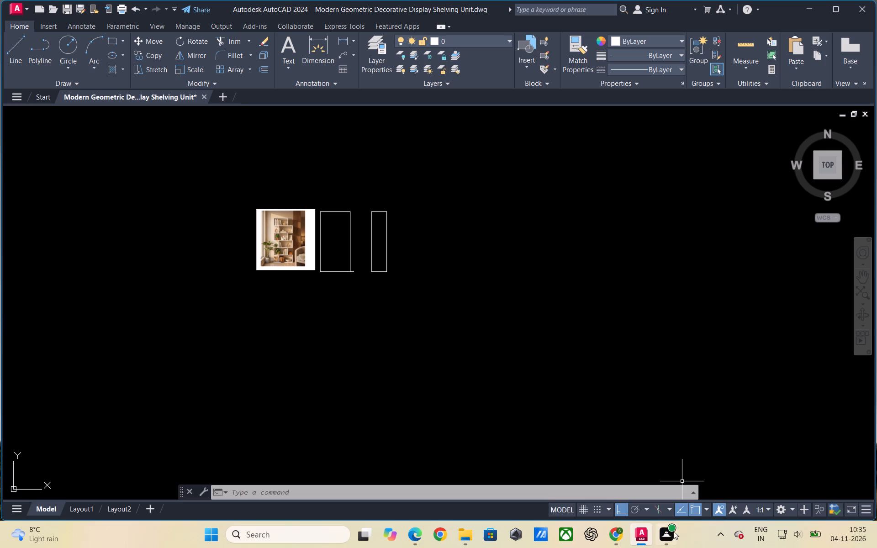
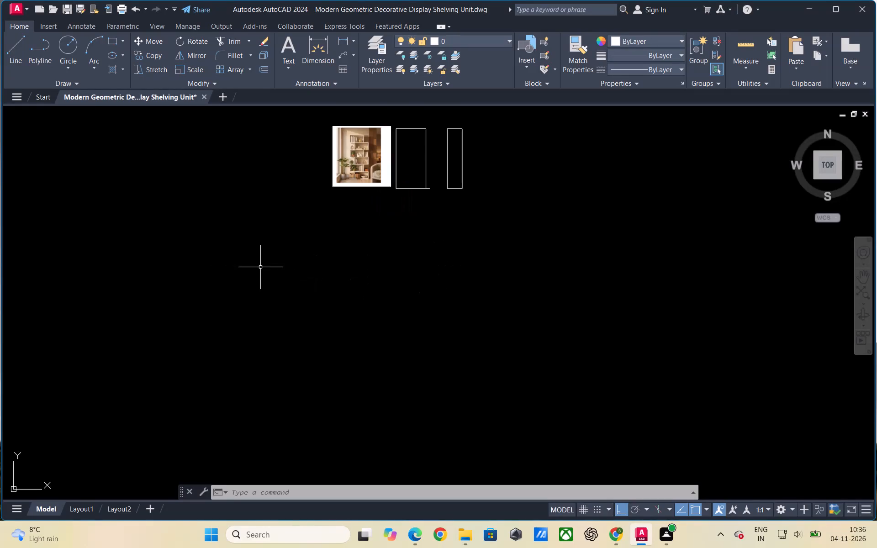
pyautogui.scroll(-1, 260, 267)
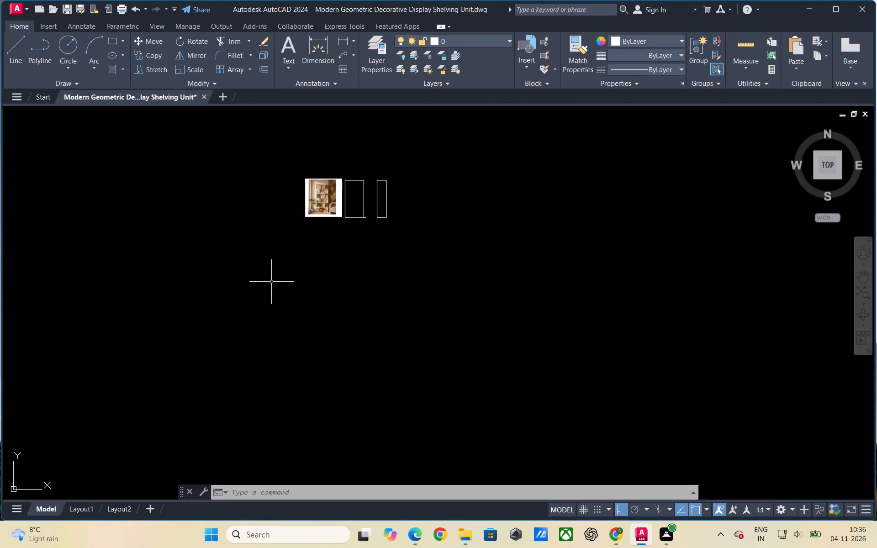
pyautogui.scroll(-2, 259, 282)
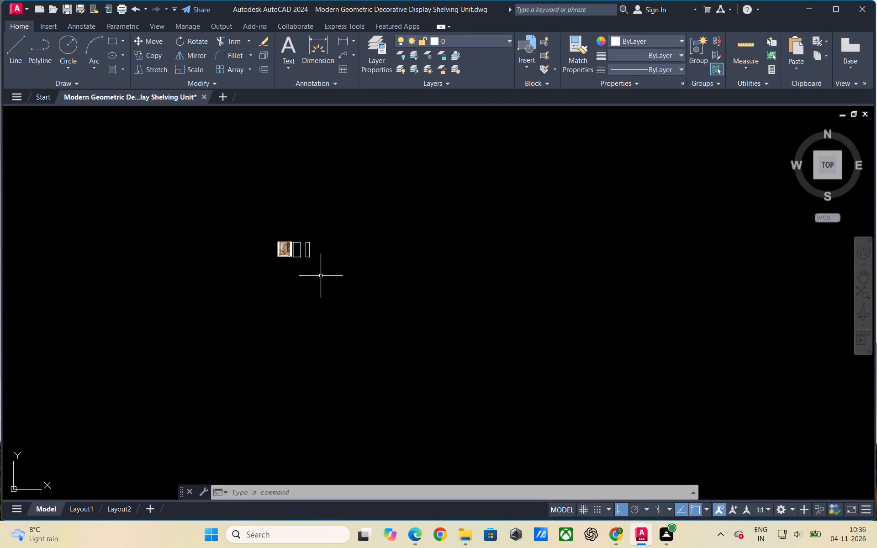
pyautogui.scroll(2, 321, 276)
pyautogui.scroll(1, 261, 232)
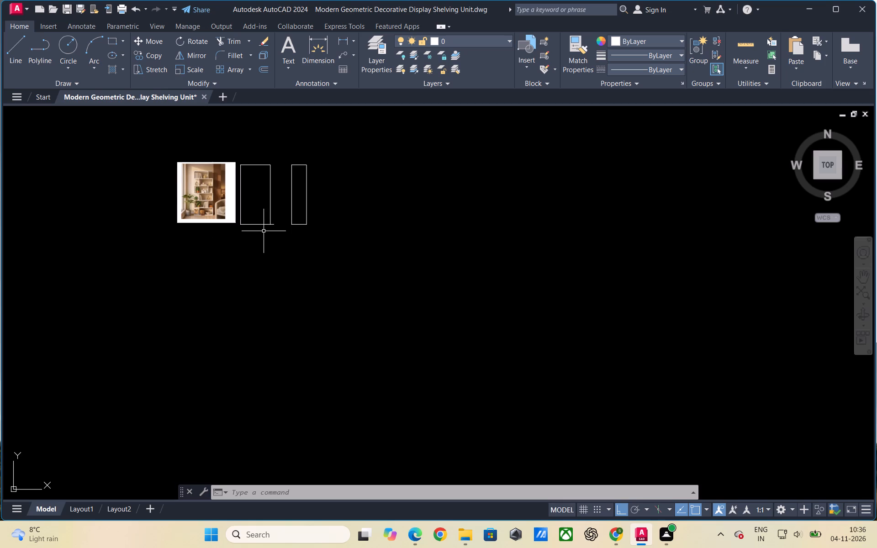
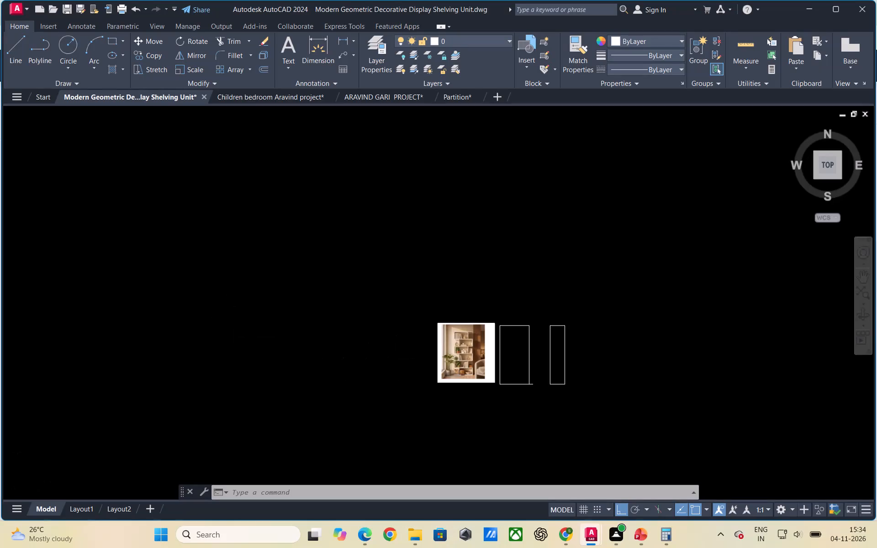
# Examine the reference shelf image alongside the main outline and the separate narrow rectangle.
pyautogui.scroll(-1, 227, 317)
pyautogui.scroll(4, 357, 360)
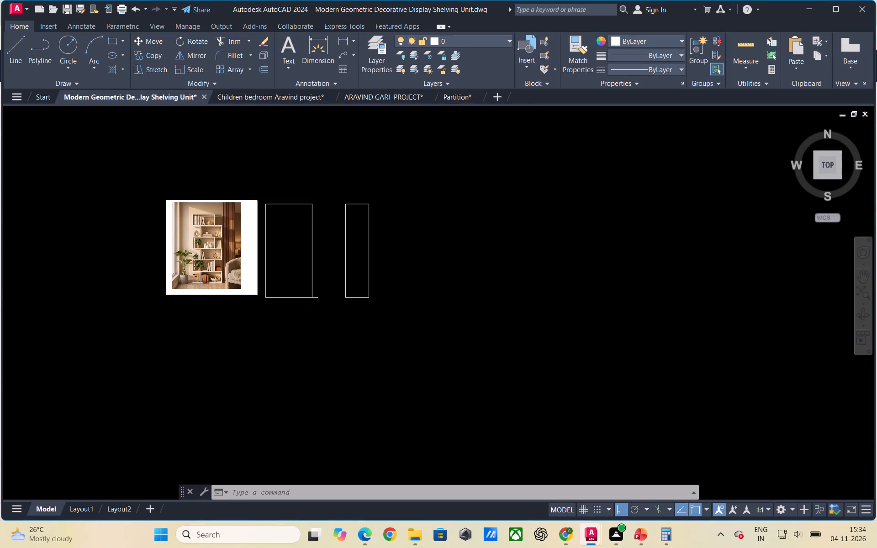
pyautogui.scroll(-1, 343, 353)
pyautogui.scroll(1, 337, 350)
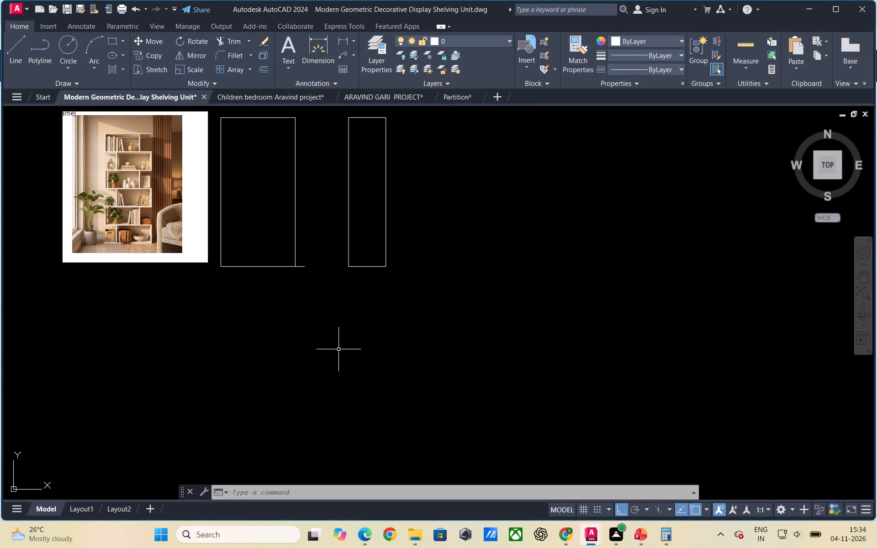
pyautogui.scroll(-1, 454, 351)
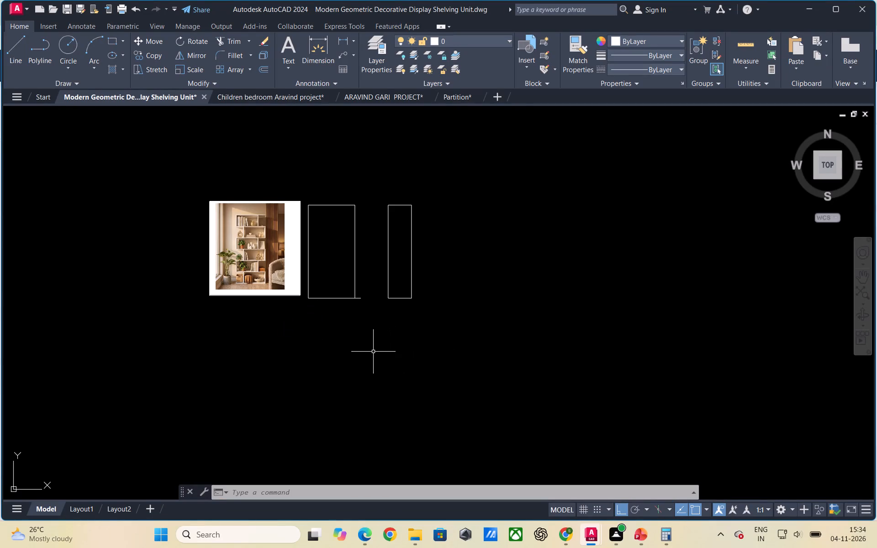
pyautogui.scroll(1, 372, 351)
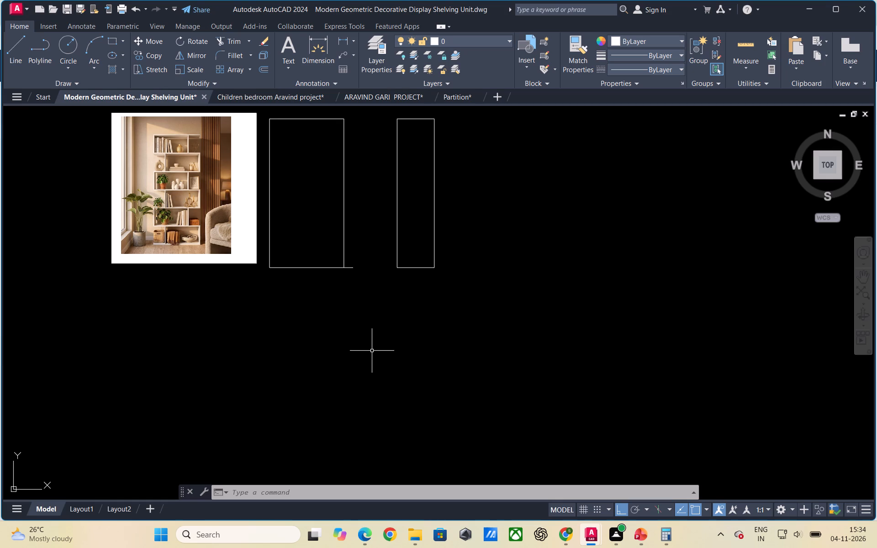
pyautogui.scroll(2, 362, 306)
pyautogui.scroll(-2, 352, 275)
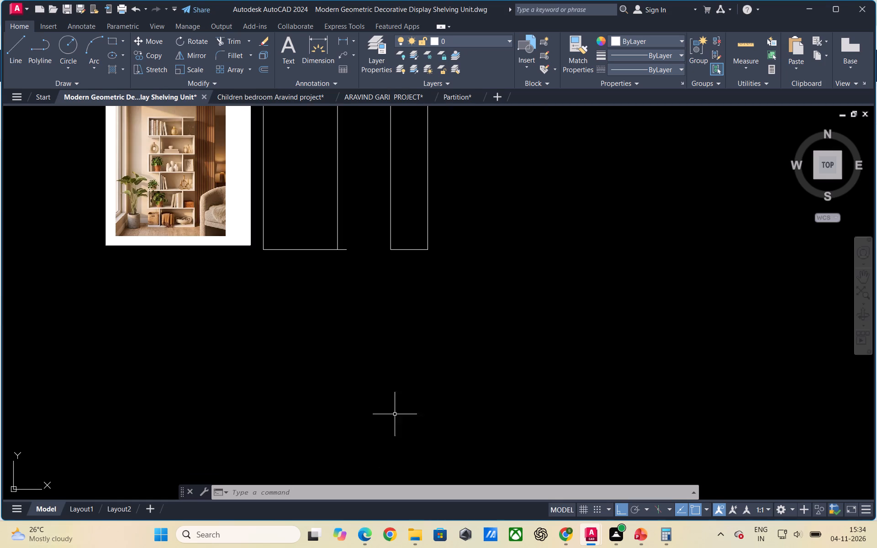
pyautogui.scroll(-2, 301, 263)
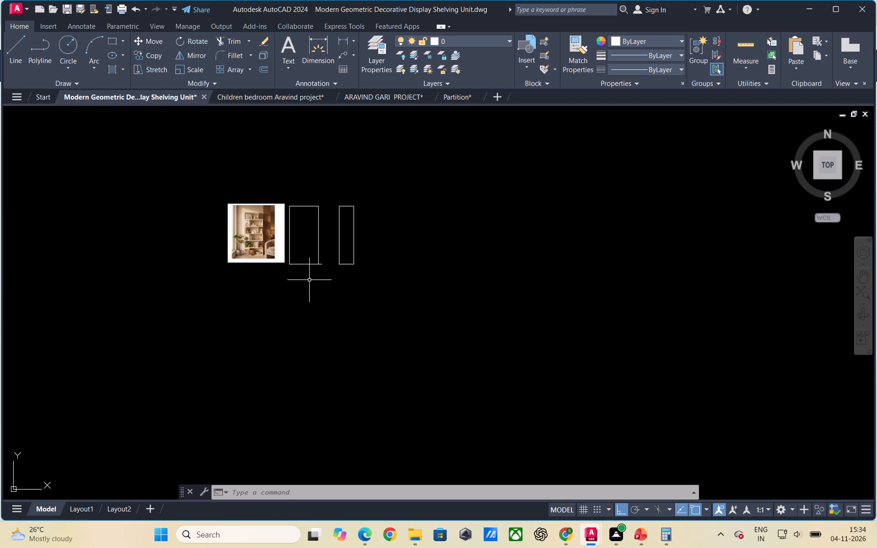
pyautogui.scroll(2, 307, 242)
pyautogui.scroll(2, 171, 133)
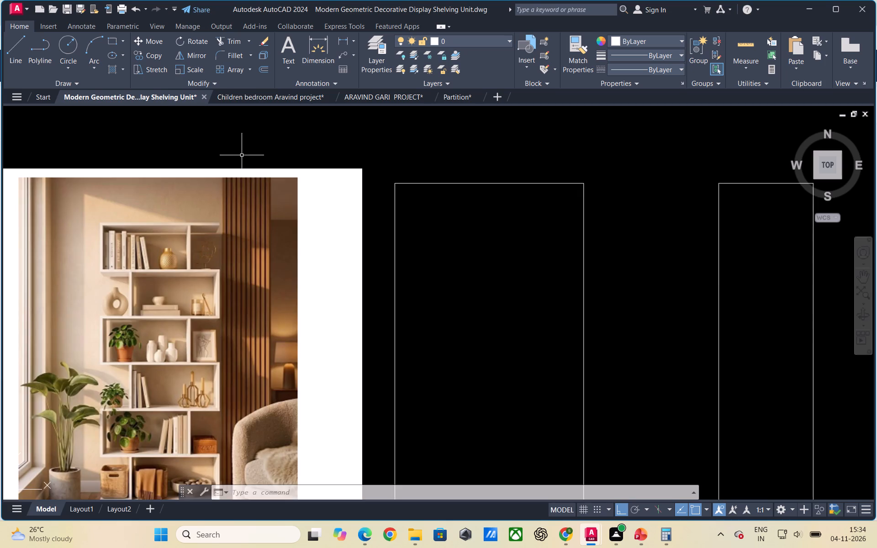
pyautogui.scroll(-2, 254, 158)
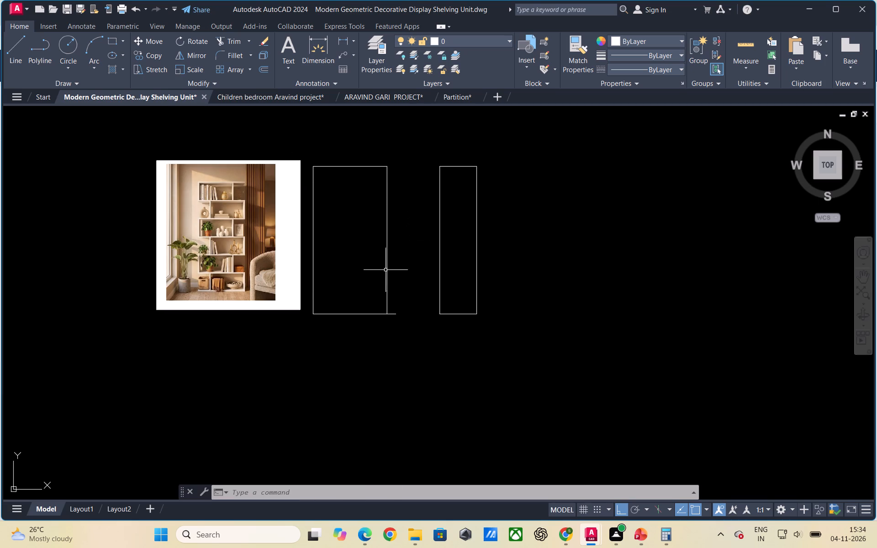
pyautogui.scroll(-1, 301, 292)
pyautogui.scroll(1, 301, 292)
pyautogui.scroll(-1, 281, 294)
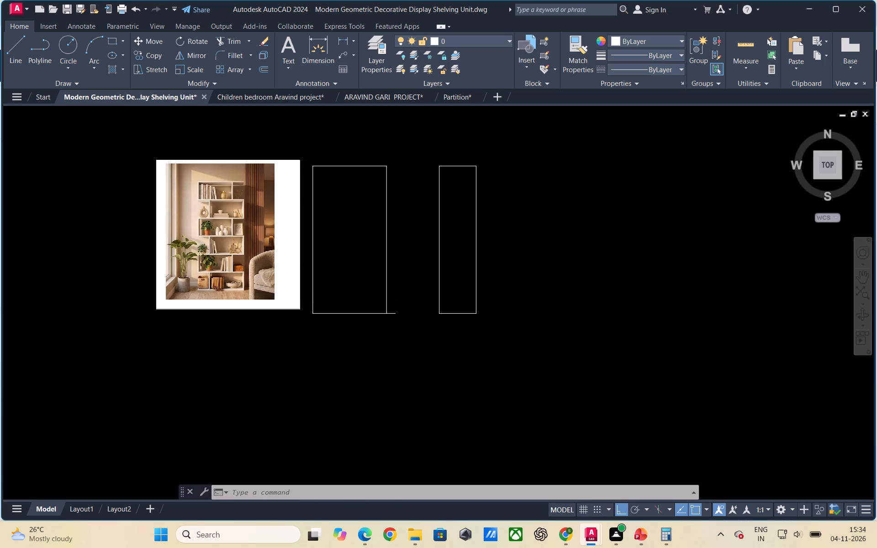
pyautogui.scroll(2, 199, 242)
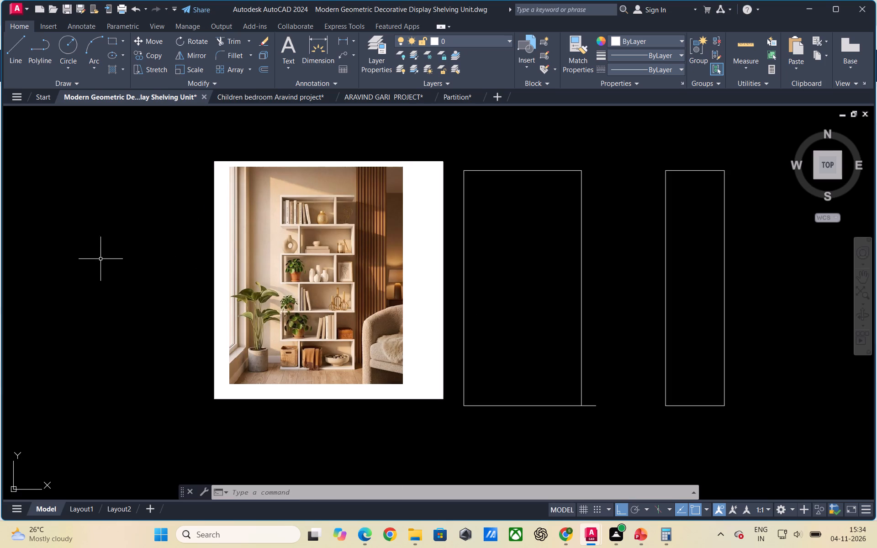
pyautogui.scroll(-1, 70, 261)
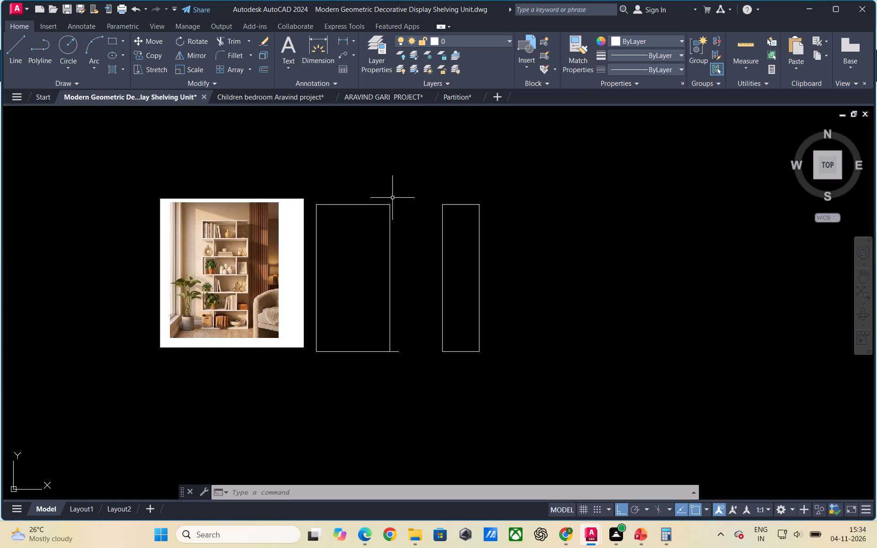
pyautogui.scroll(1, 394, 197)
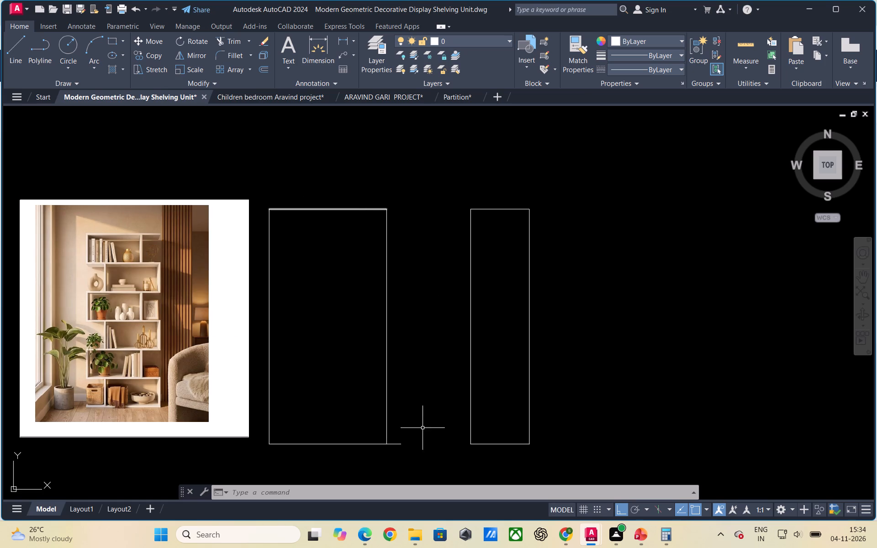
# Move the narrow rectangle by its lower-left corner to the free end of the short line extending from the main outline's base.
pyautogui.moveTo(556, 462); pyautogui.dragTo(553, 452)
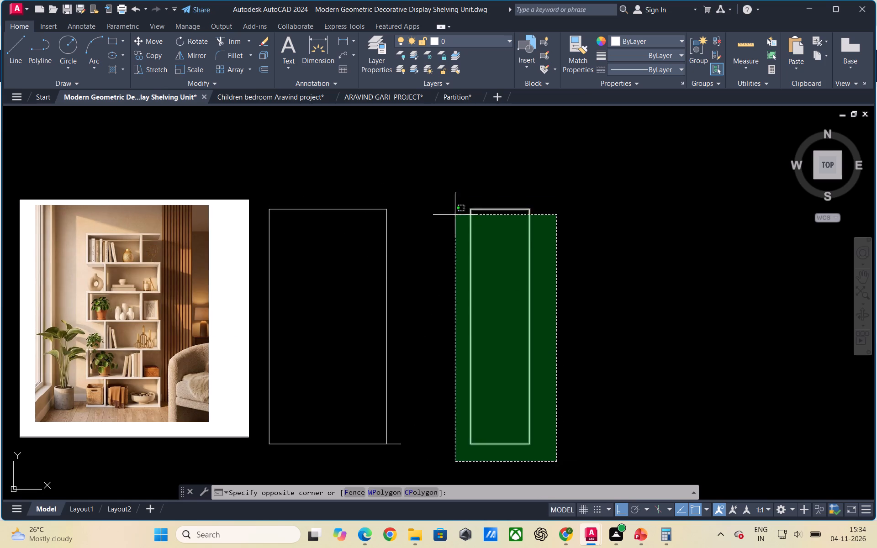
pyautogui.click(447, 179)
pyautogui.rightClick(446, 179)
pyautogui.click(468, 276)
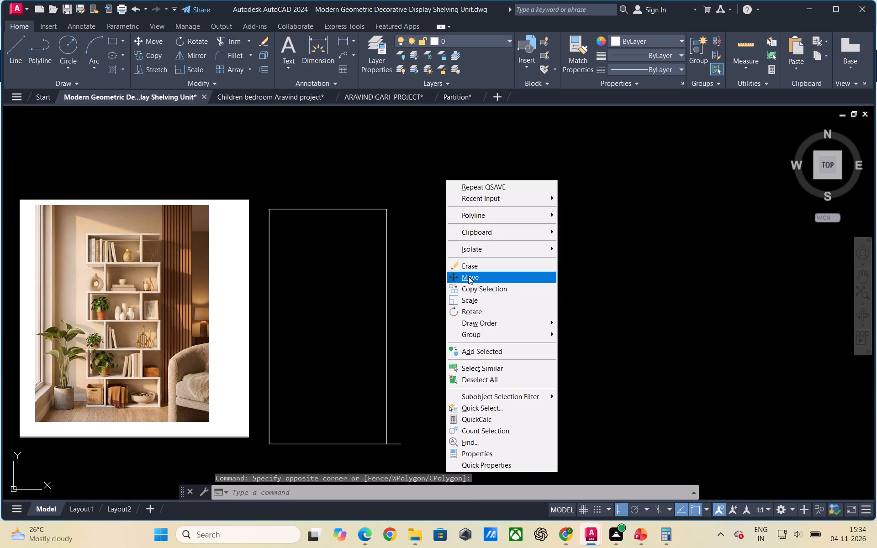
pyautogui.click(470, 445)
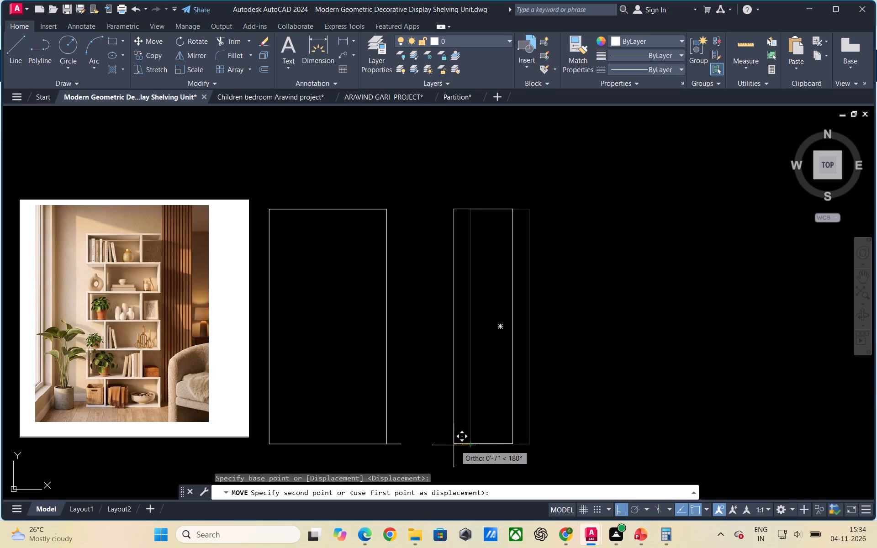
pyautogui.click(396, 445)
# Move the narrow rectangle closer to the main outline, placing its lower-left corner partway along the short base line.
pyautogui.click(505, 411)
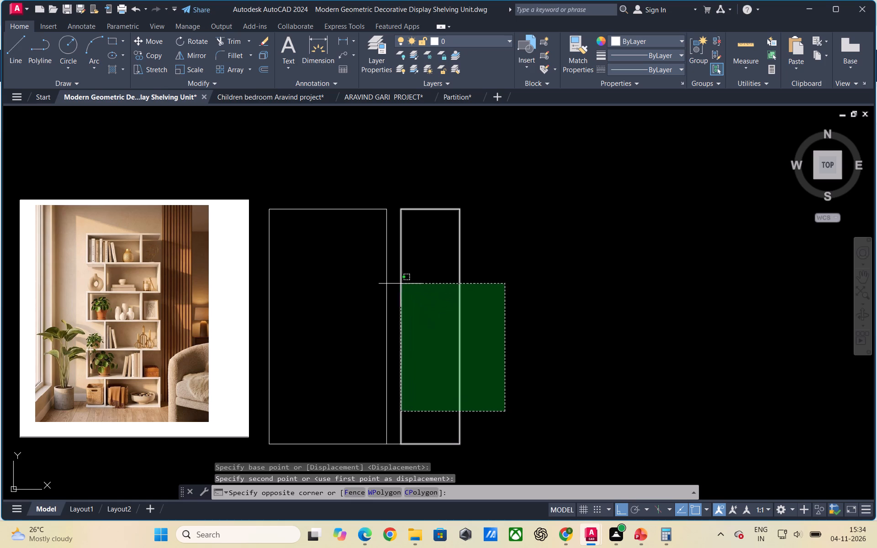
pyautogui.click(400, 283)
pyautogui.rightClick(505, 294)
pyautogui.click(553, 93)
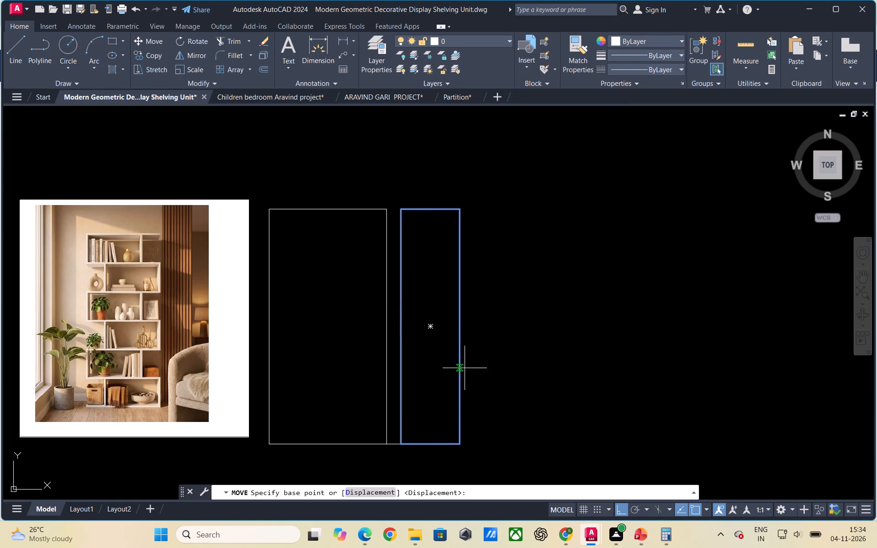
pyautogui.scroll(3, 423, 420)
pyautogui.scroll(-2, 434, 377)
pyautogui.scroll(3, 383, 464)
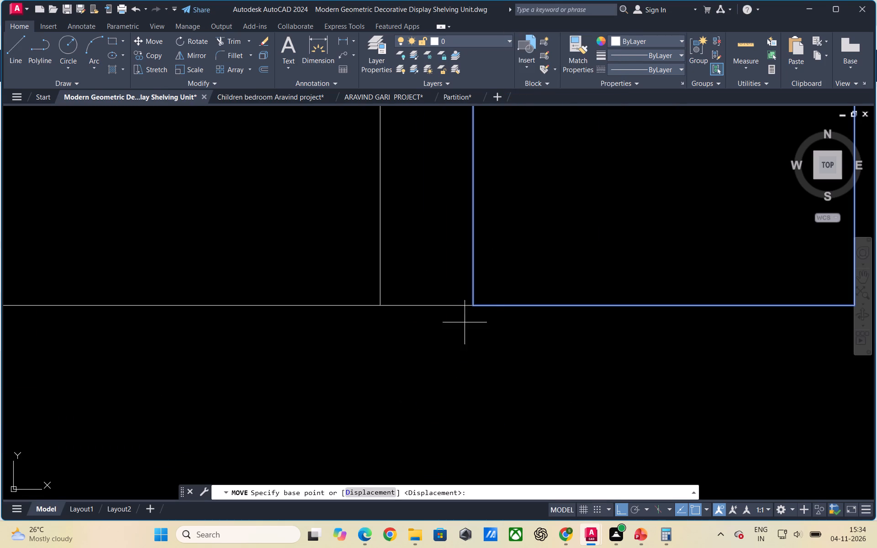
pyautogui.click(475, 305)
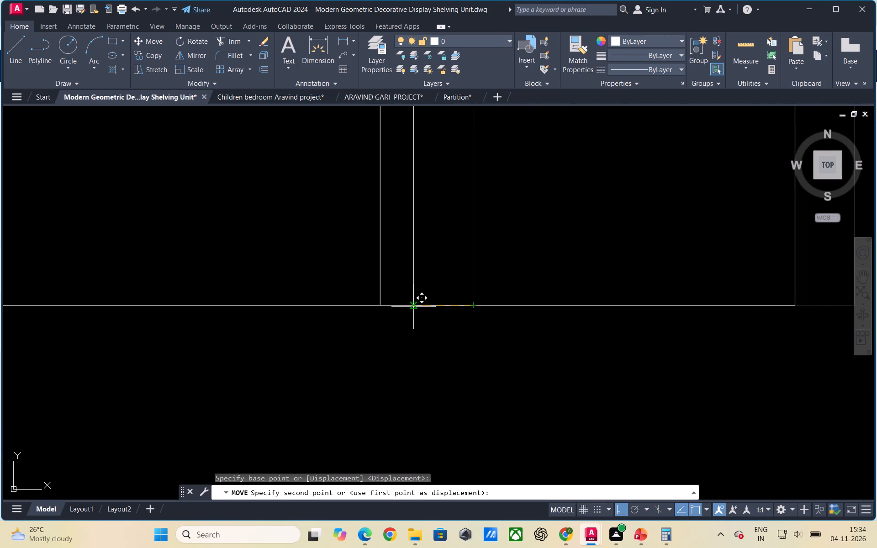
pyautogui.click(414, 306)
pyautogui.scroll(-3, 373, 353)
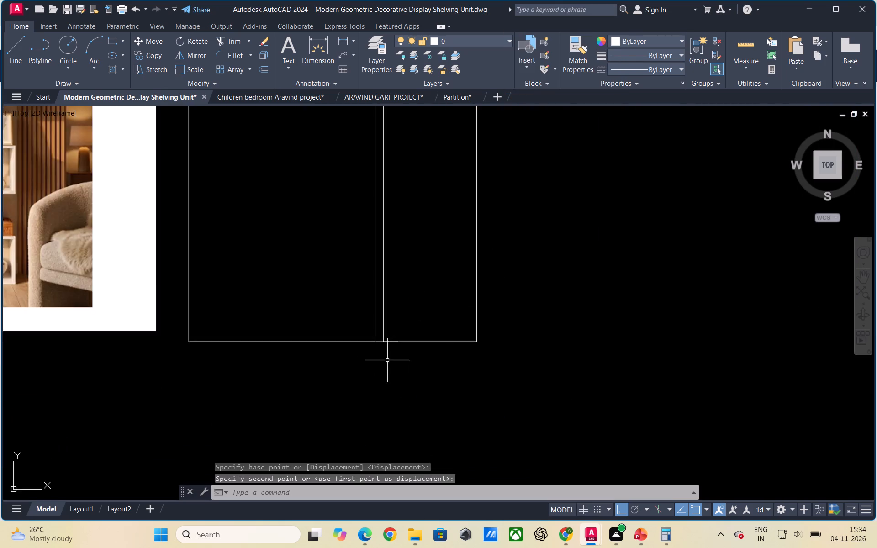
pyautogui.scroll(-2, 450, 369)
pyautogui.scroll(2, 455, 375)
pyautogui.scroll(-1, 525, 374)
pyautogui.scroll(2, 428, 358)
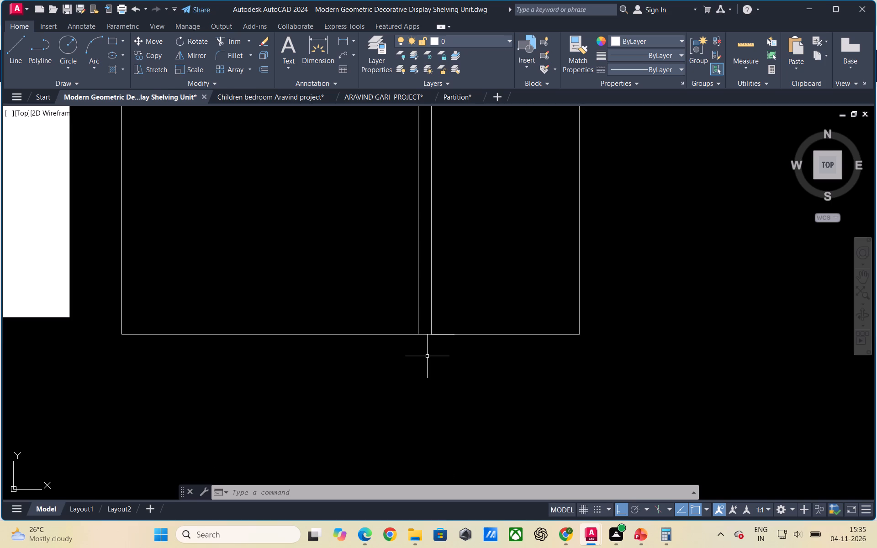
# Open the Windows power options.
pyautogui.click(159, 532)
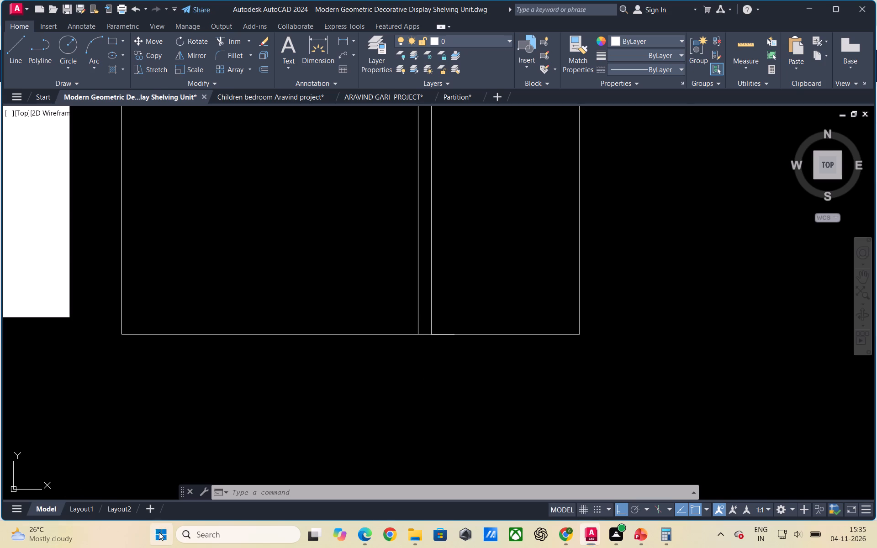
pyautogui.click(509, 497)
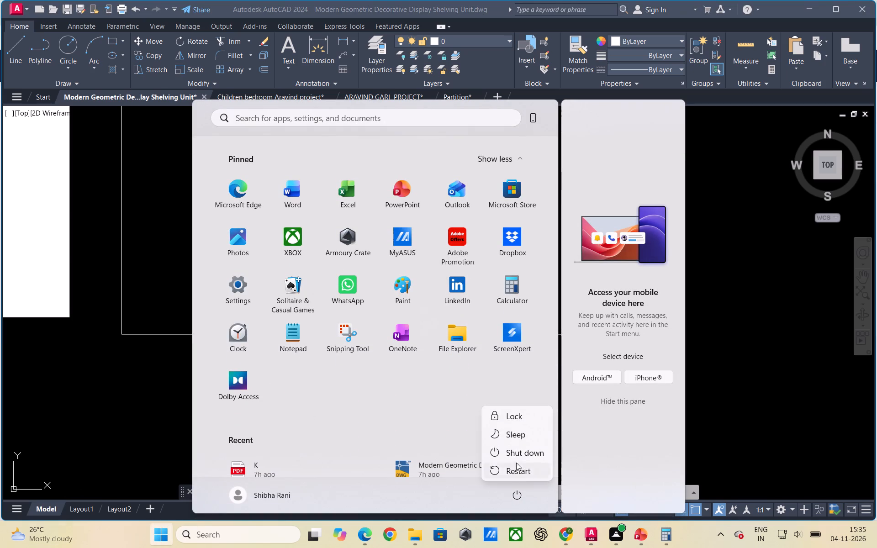
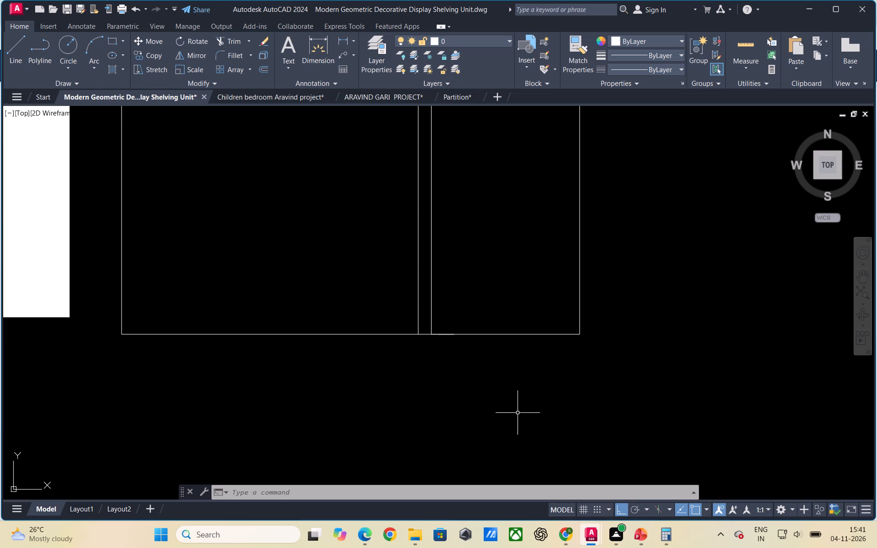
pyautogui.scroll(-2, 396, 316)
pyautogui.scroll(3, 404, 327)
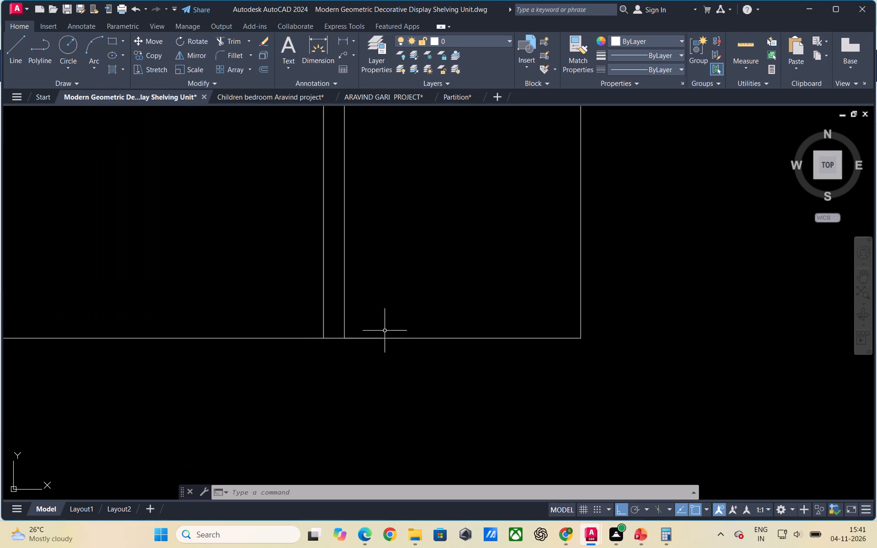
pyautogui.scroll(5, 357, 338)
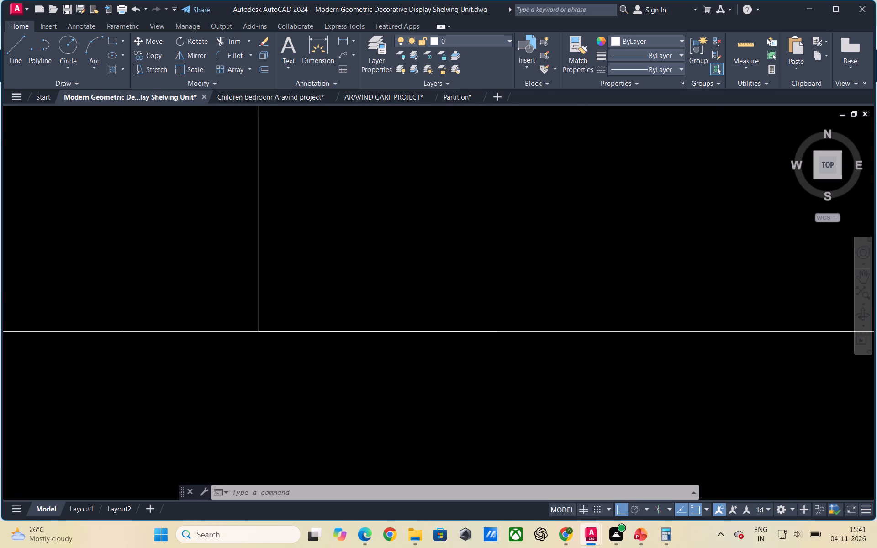
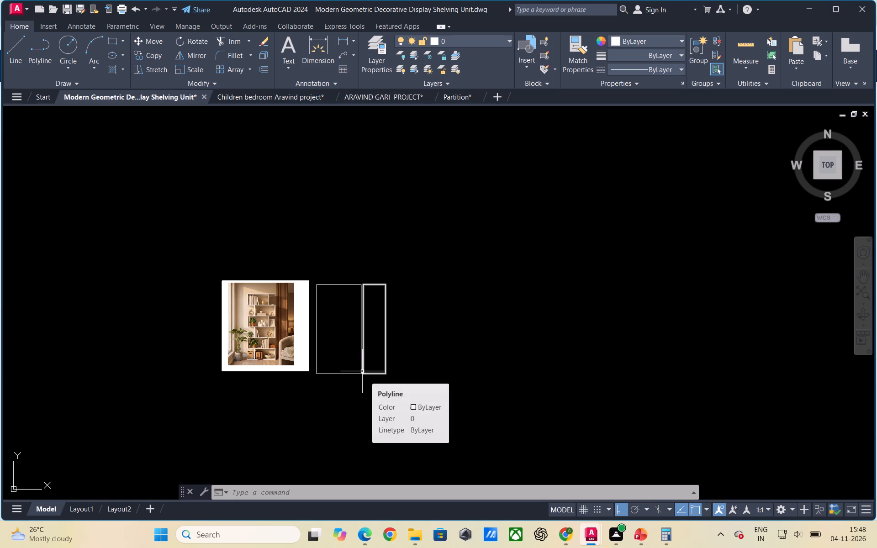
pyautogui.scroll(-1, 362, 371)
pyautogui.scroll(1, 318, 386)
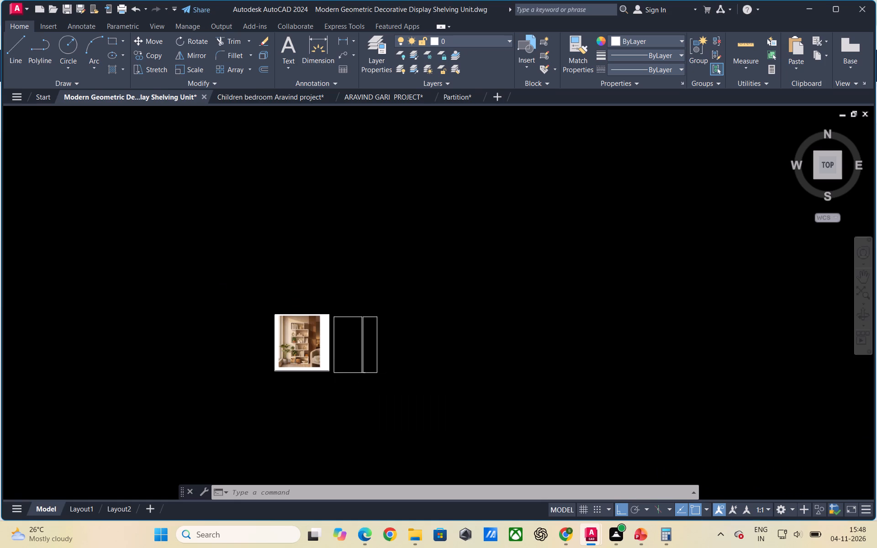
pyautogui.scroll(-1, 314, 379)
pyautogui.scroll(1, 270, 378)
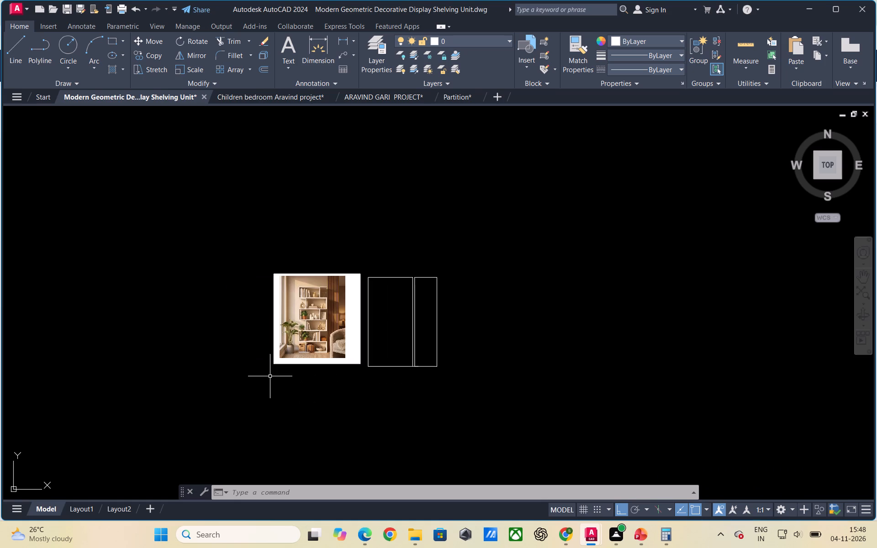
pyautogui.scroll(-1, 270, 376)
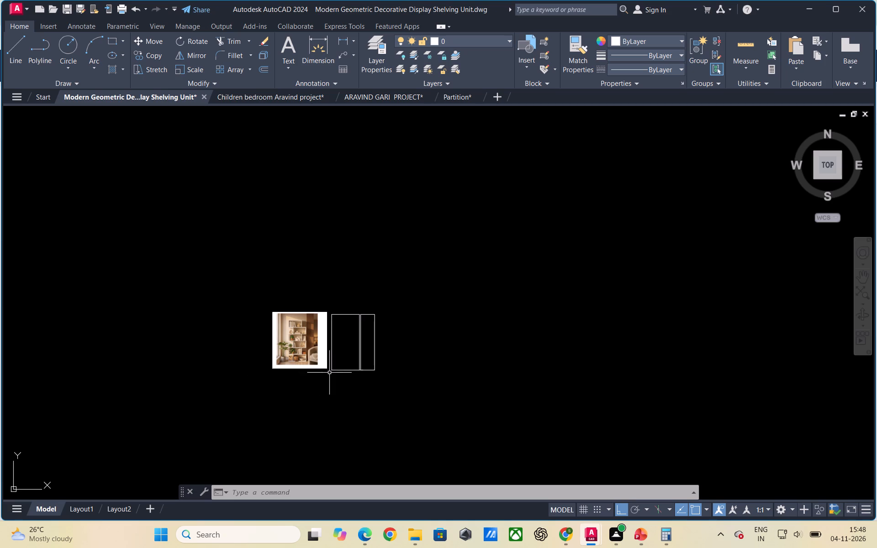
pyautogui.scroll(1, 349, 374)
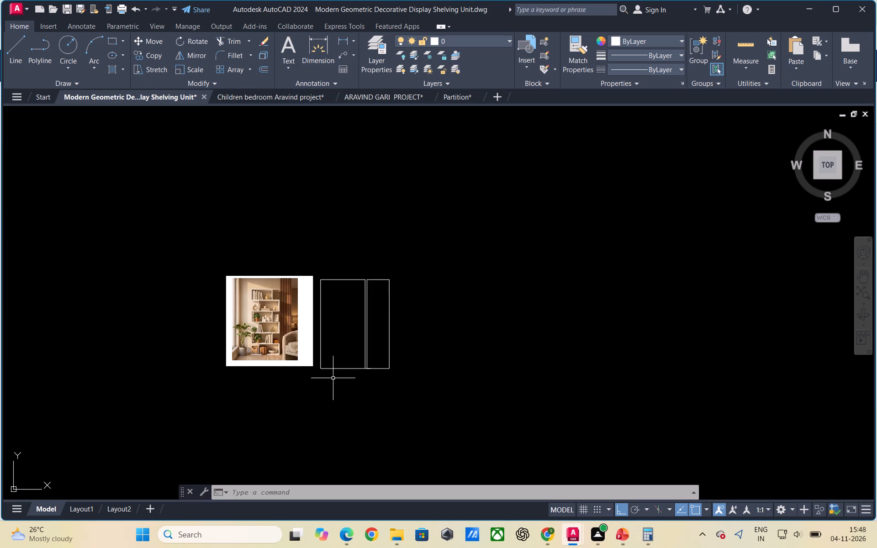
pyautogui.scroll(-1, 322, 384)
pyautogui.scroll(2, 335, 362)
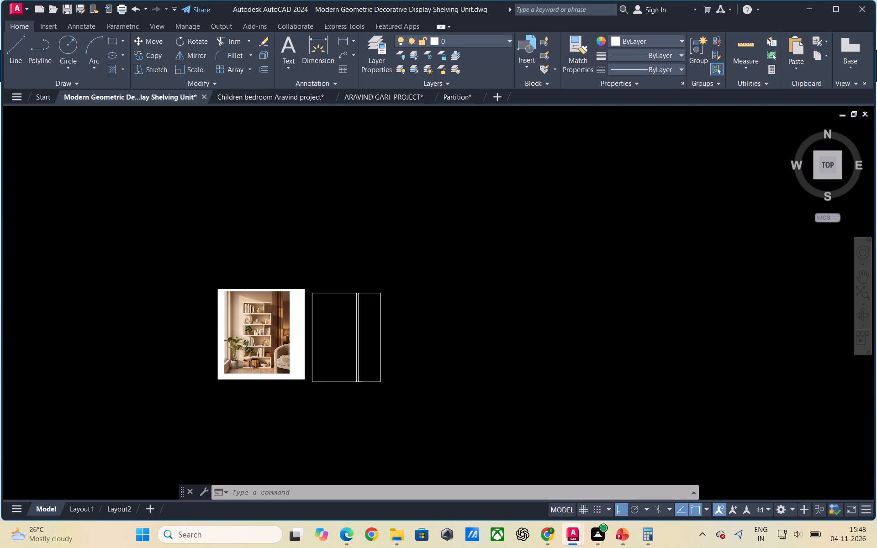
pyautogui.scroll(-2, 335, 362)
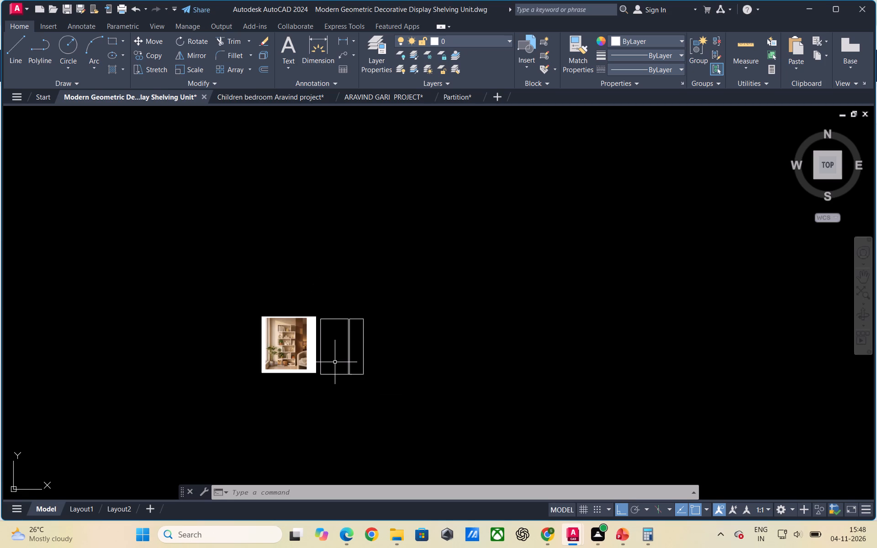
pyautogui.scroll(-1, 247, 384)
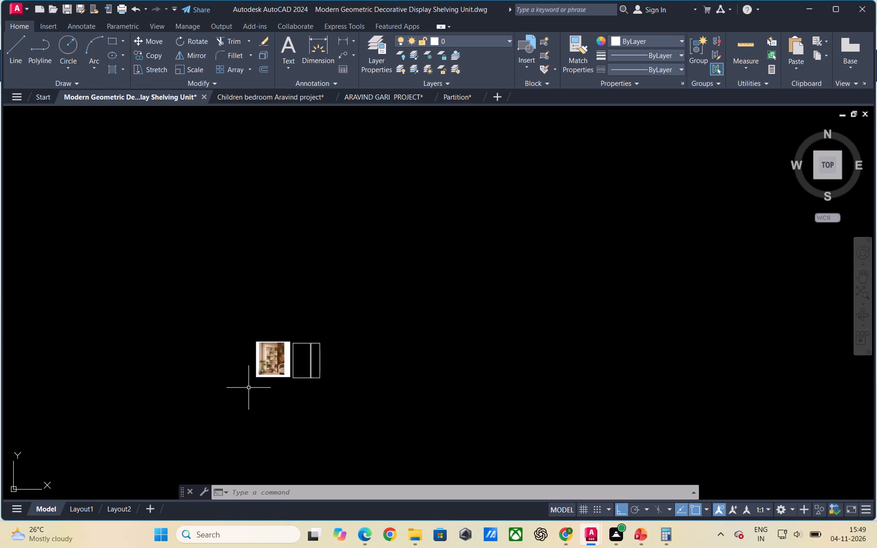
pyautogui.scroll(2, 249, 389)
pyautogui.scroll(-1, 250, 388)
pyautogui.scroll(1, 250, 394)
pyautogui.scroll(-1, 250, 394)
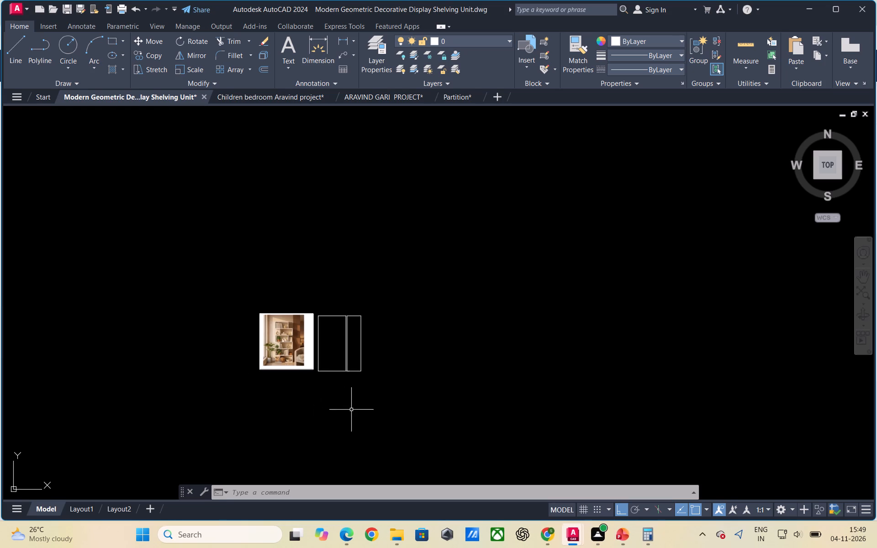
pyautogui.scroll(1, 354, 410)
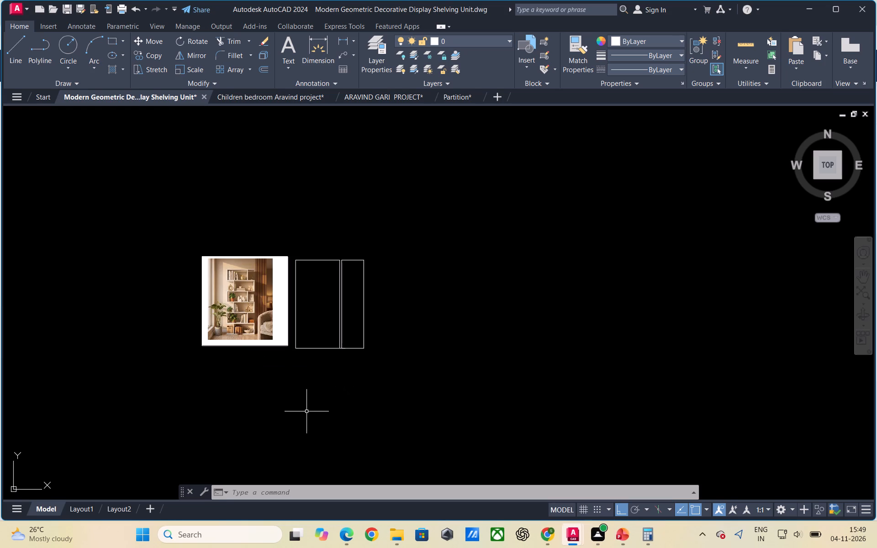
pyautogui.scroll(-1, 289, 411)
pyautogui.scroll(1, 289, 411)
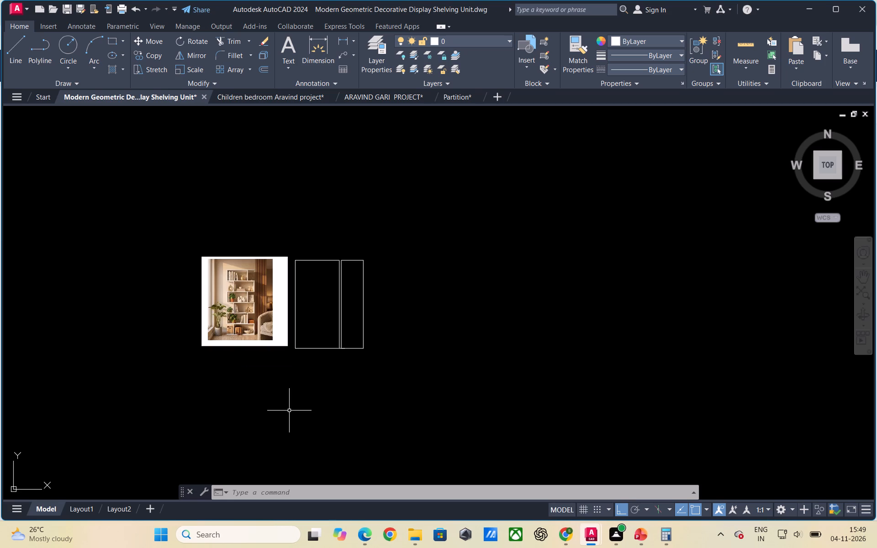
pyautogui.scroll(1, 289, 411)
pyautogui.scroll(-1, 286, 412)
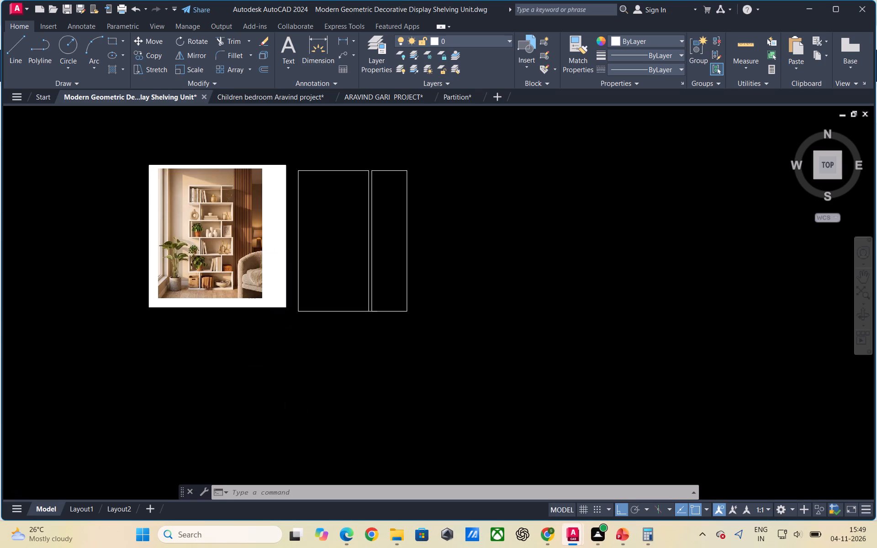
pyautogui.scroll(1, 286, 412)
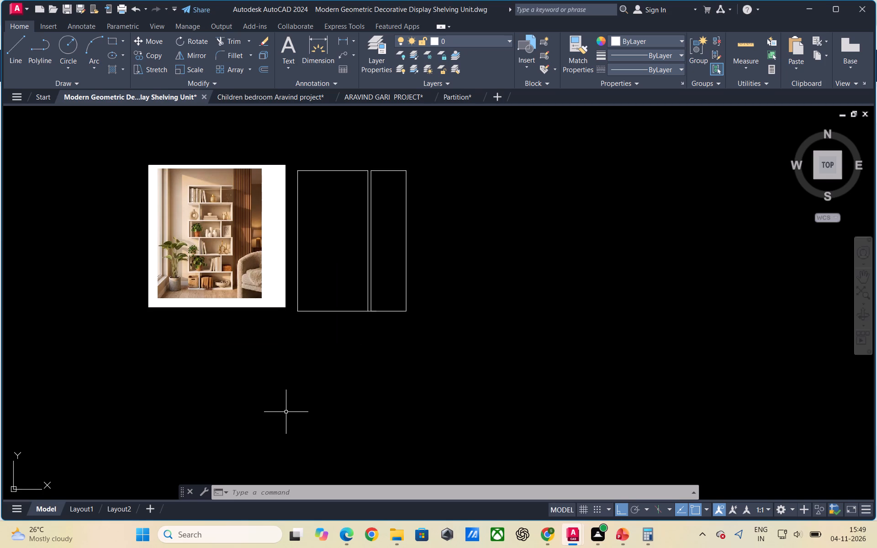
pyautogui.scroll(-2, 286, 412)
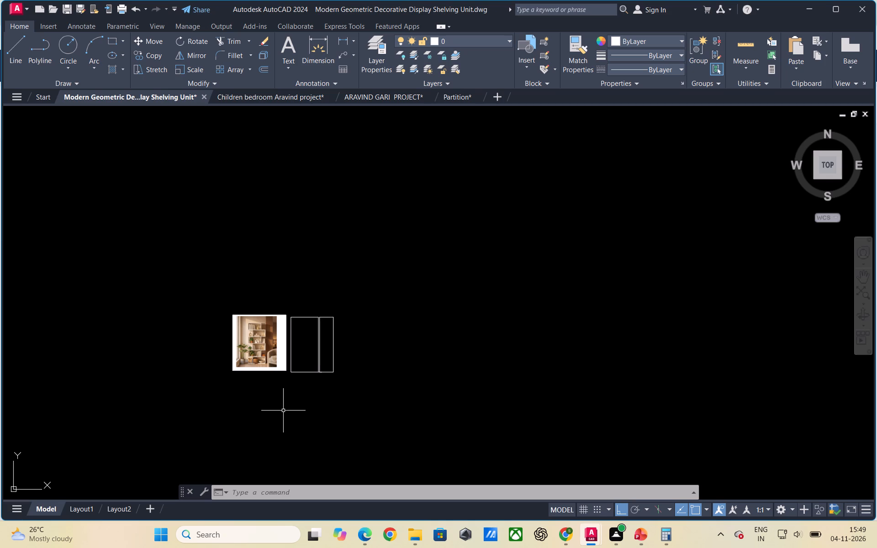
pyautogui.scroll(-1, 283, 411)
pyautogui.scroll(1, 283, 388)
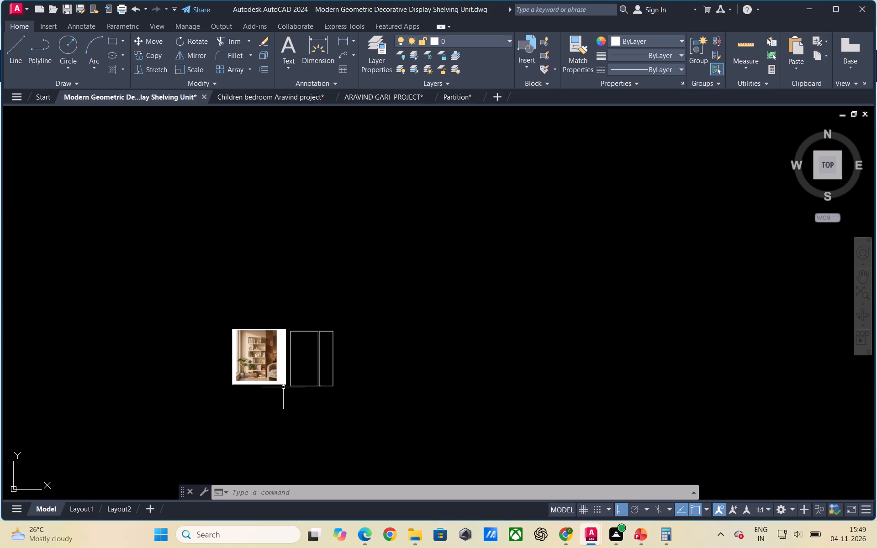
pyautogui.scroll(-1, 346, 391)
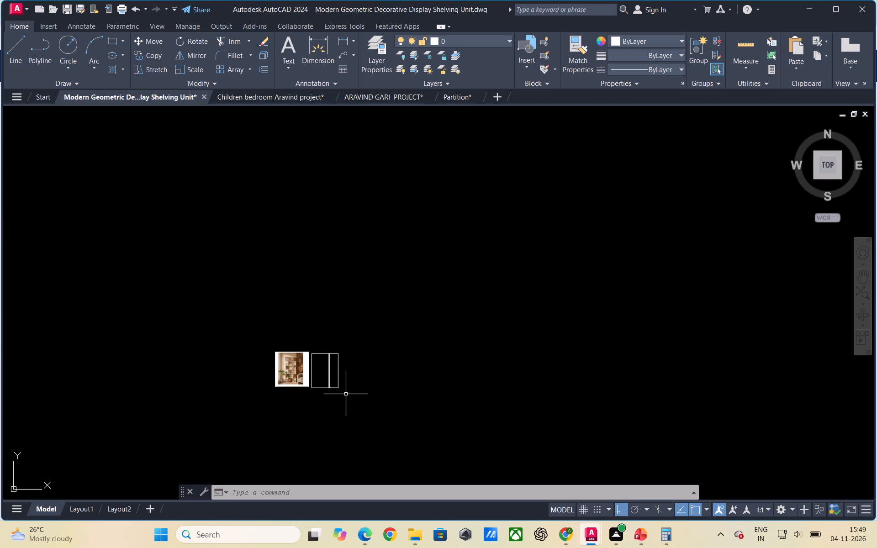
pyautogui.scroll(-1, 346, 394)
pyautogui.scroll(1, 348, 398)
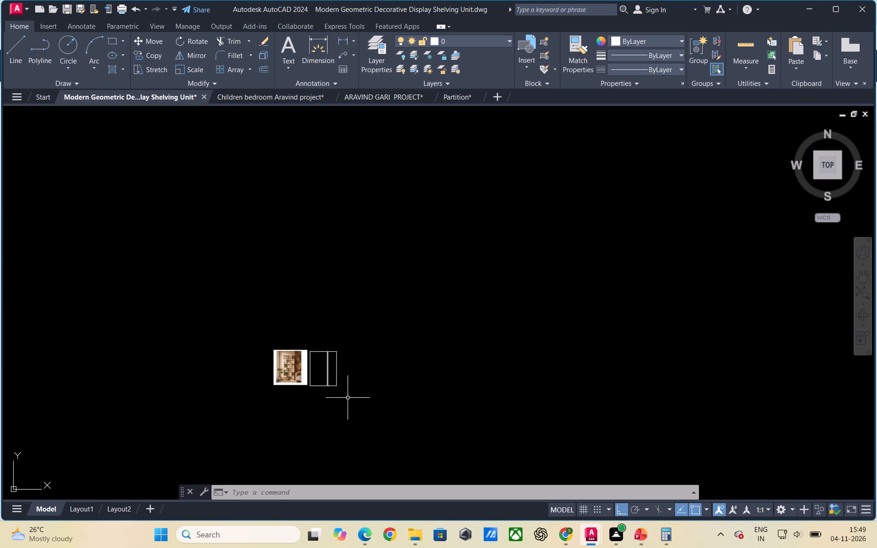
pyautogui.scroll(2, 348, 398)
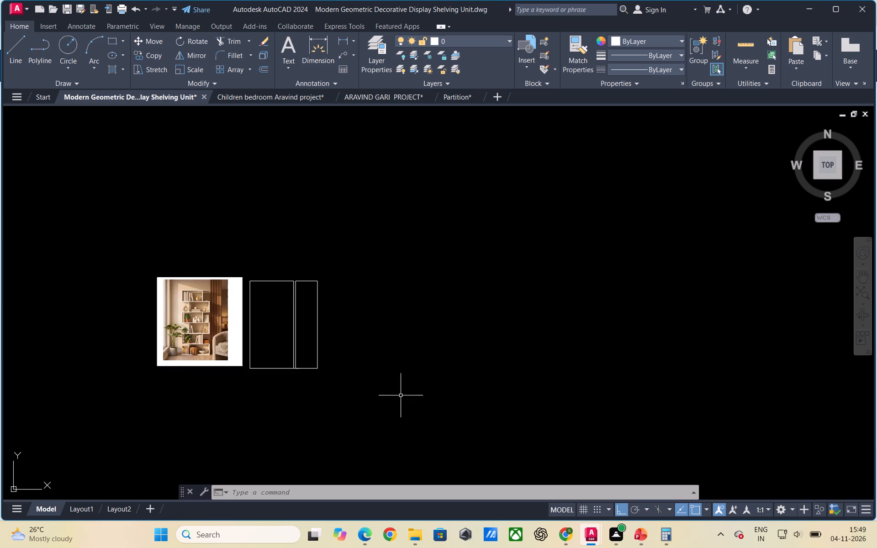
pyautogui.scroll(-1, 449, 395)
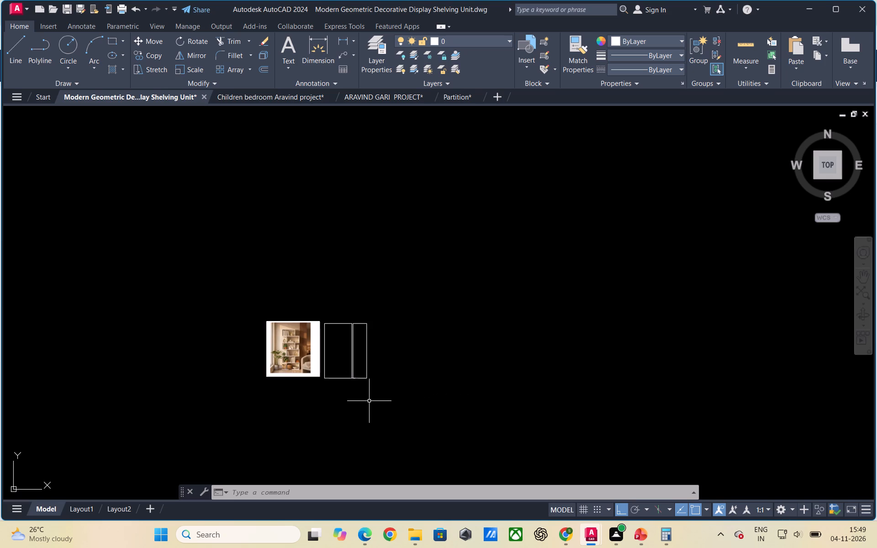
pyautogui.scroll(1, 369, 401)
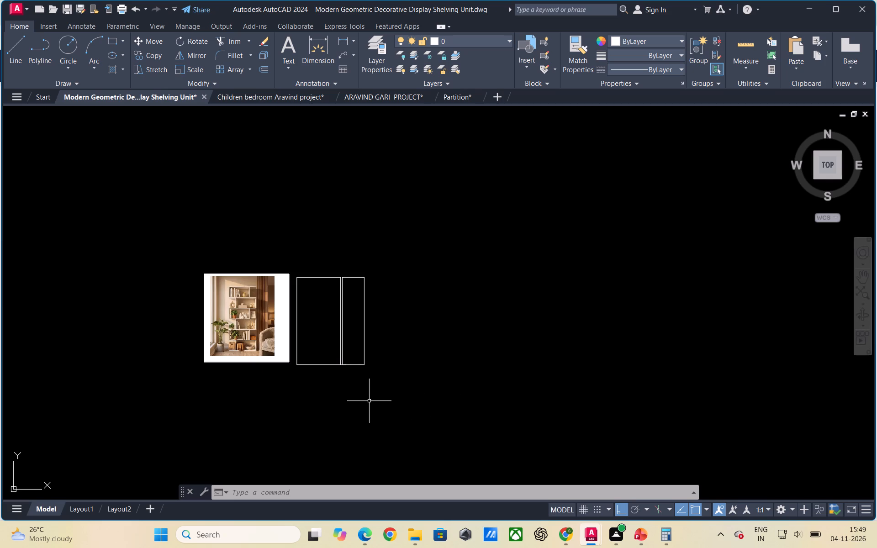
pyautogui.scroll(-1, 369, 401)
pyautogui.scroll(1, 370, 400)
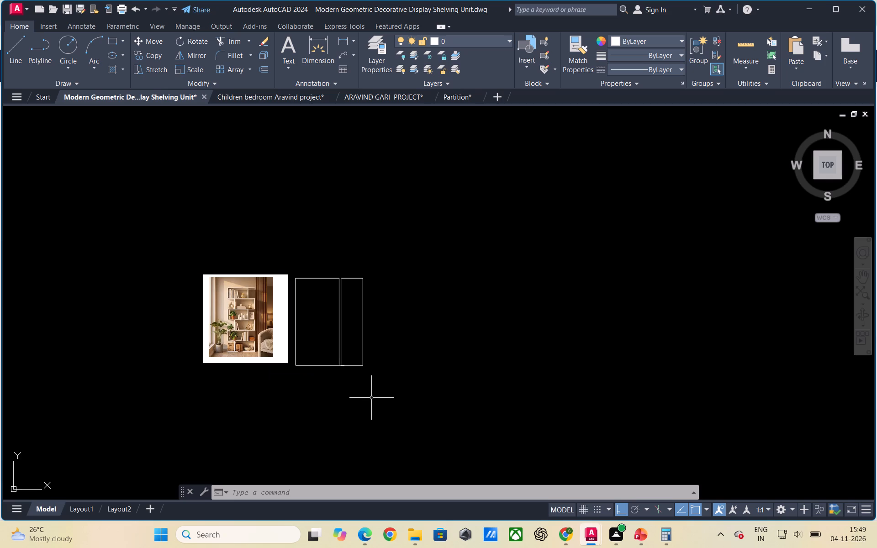
# Trim away the short line segment bridging the gap between the main outline and the narrow rectangle along their bottom edges.
pyautogui.scroll(1, 336, 395)
pyautogui.scroll(1, 365, 359)
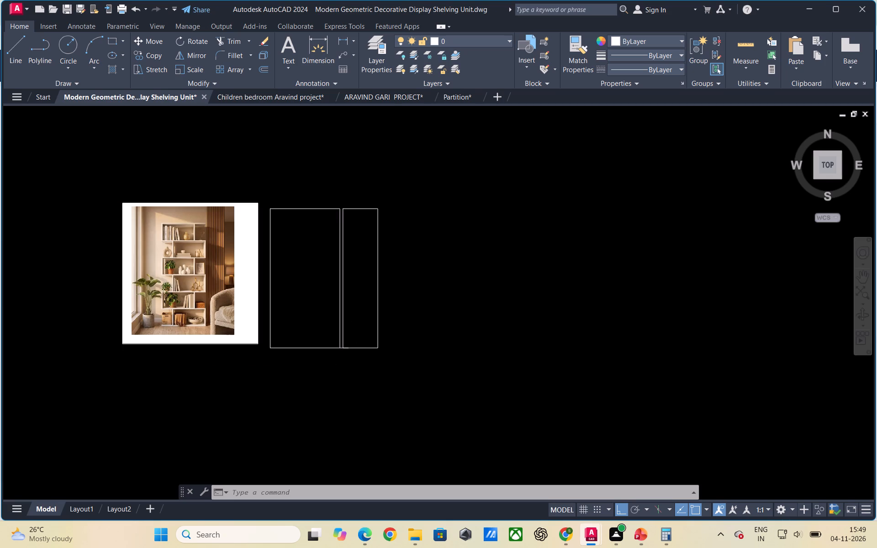
pyautogui.scroll(1, 365, 359)
pyautogui.scroll(1, 304, 327)
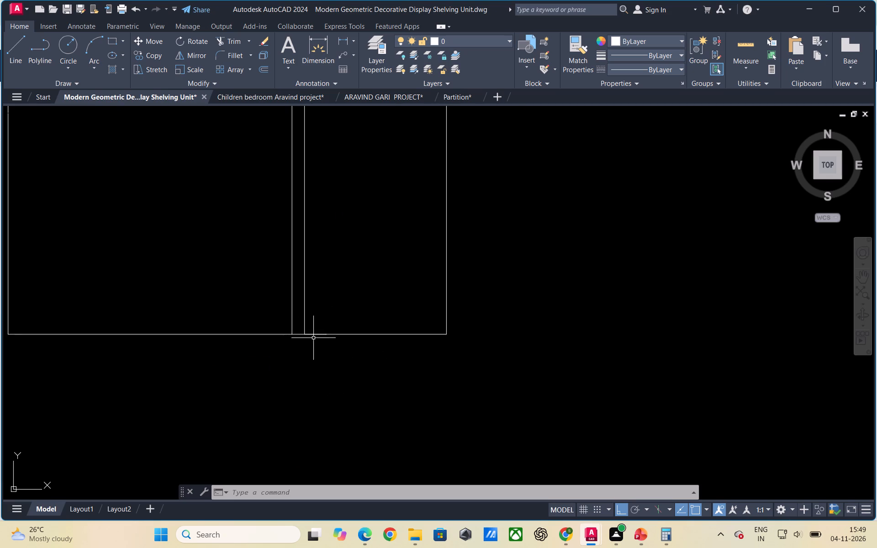
pyautogui.scroll(1, 324, 335)
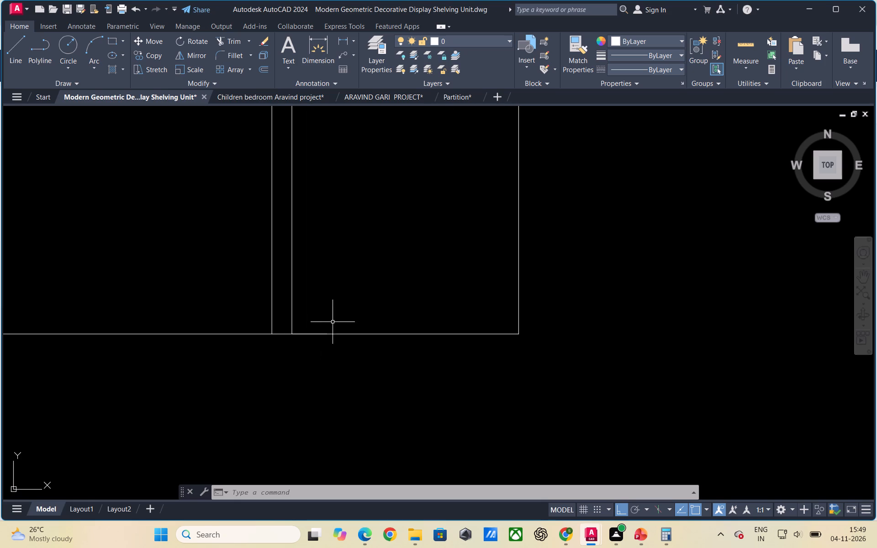
pyautogui.scroll(2, 331, 321)
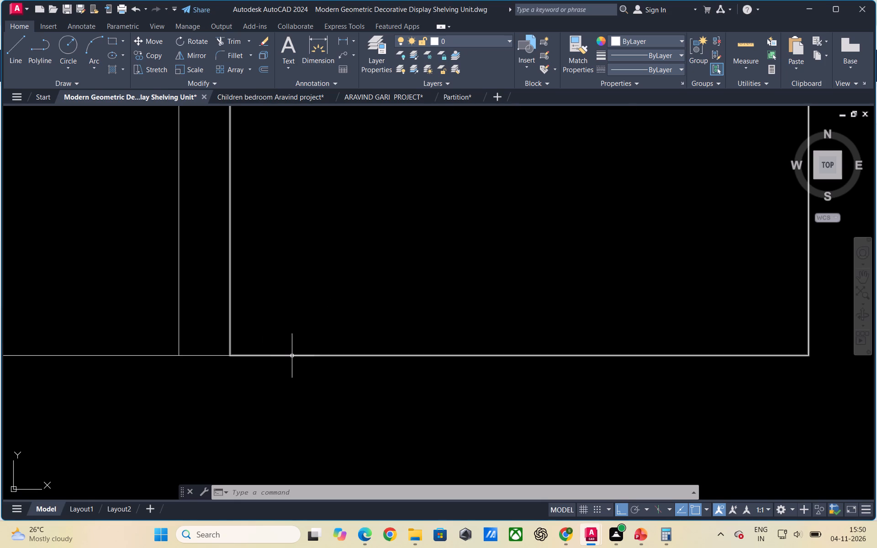
pyautogui.click(292, 356)
pyautogui.scroll(2, 199, 353)
pyautogui.press('Escape')
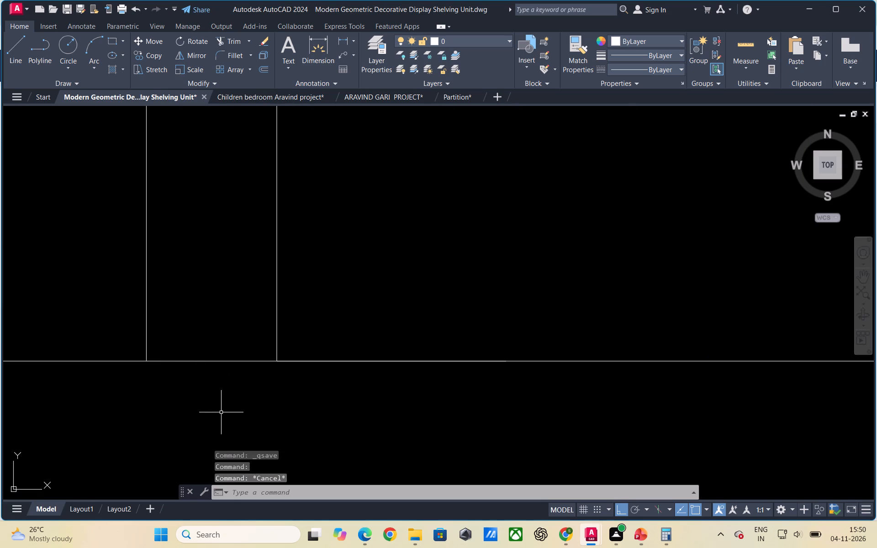
pyautogui.press('Escape')
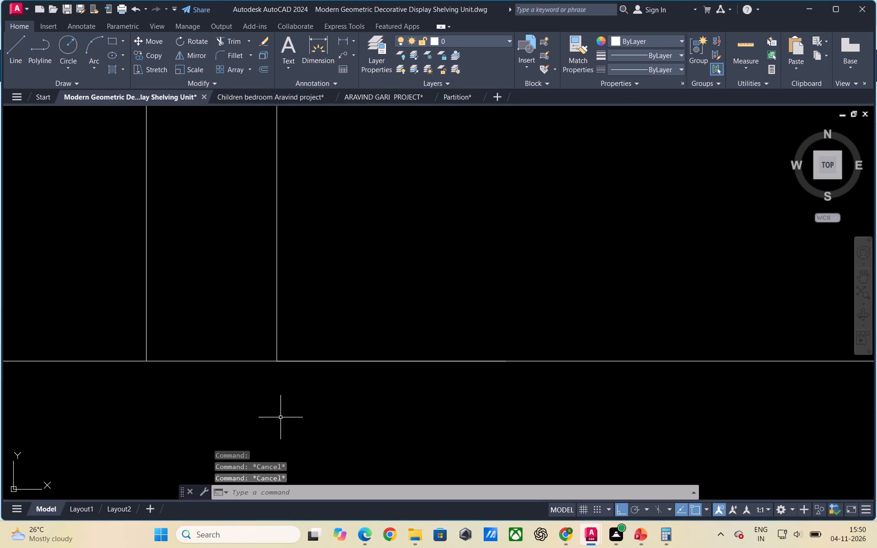
pyautogui.press('Escape')
pyautogui.write('TR')
pyautogui.press('Return')
pyautogui.press('Return')
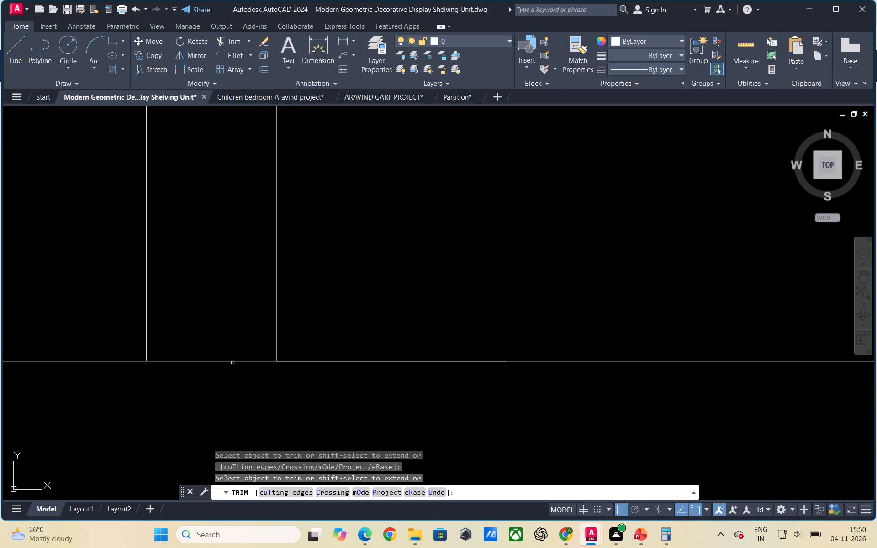
pyautogui.click(231, 360)
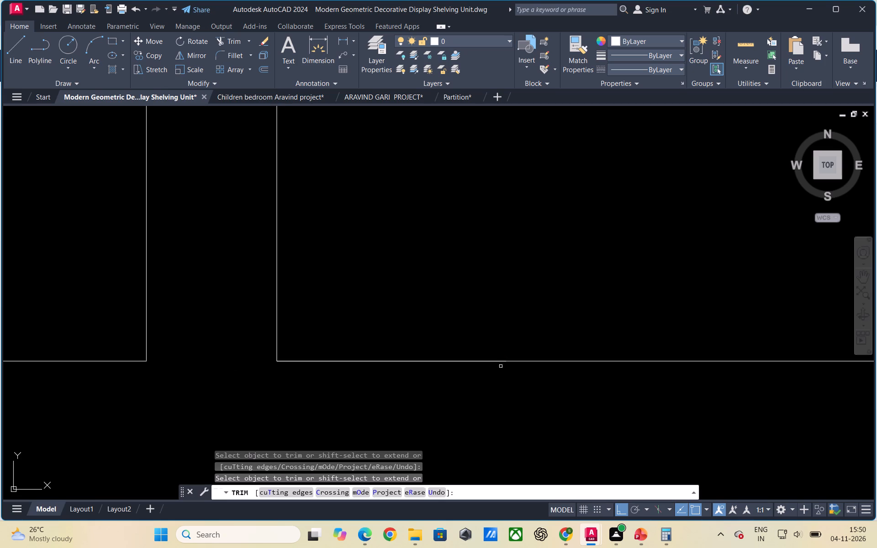
pyautogui.scroll(5, 501, 366)
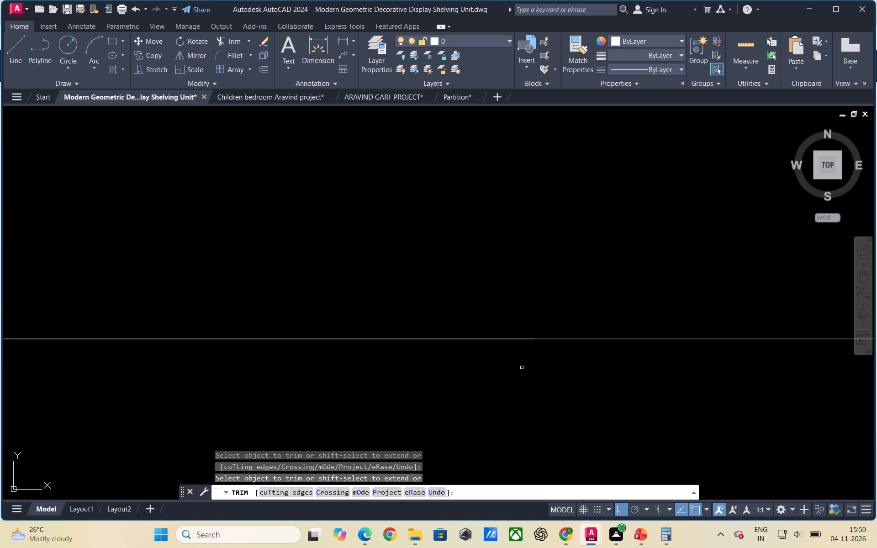
pyautogui.press('Escape')
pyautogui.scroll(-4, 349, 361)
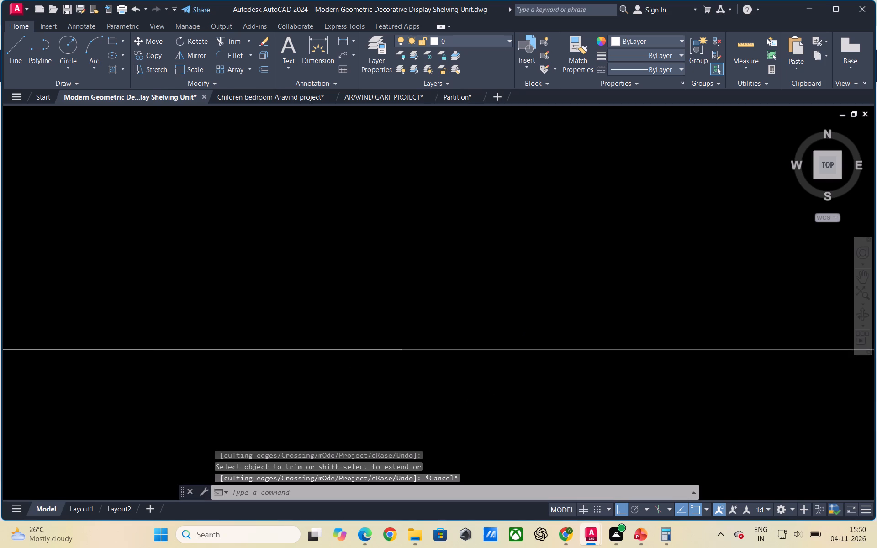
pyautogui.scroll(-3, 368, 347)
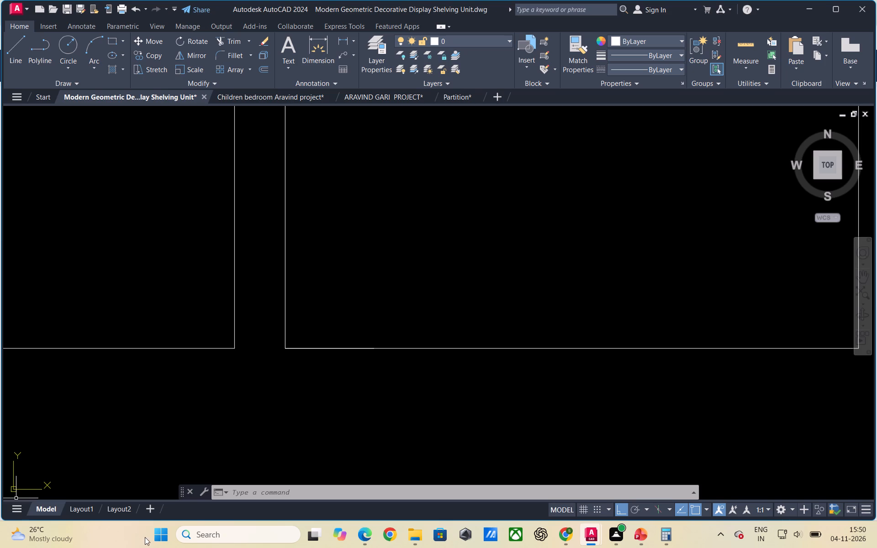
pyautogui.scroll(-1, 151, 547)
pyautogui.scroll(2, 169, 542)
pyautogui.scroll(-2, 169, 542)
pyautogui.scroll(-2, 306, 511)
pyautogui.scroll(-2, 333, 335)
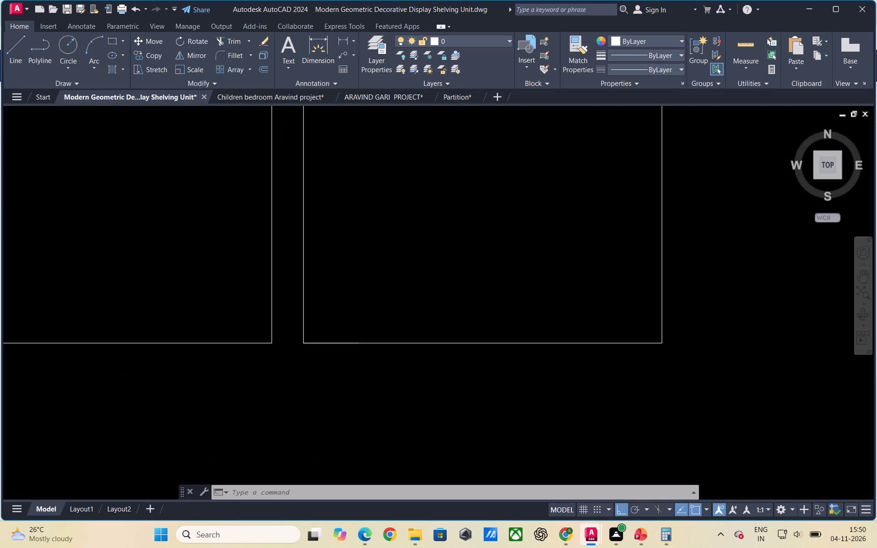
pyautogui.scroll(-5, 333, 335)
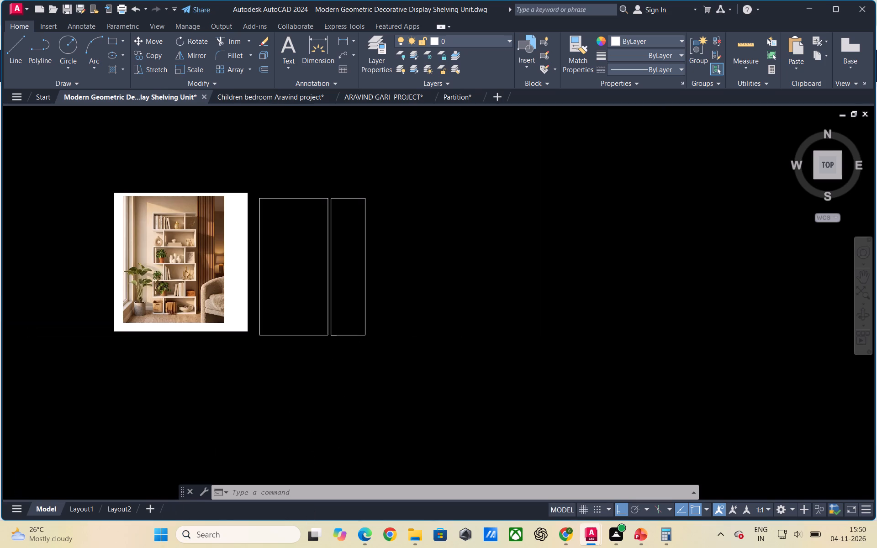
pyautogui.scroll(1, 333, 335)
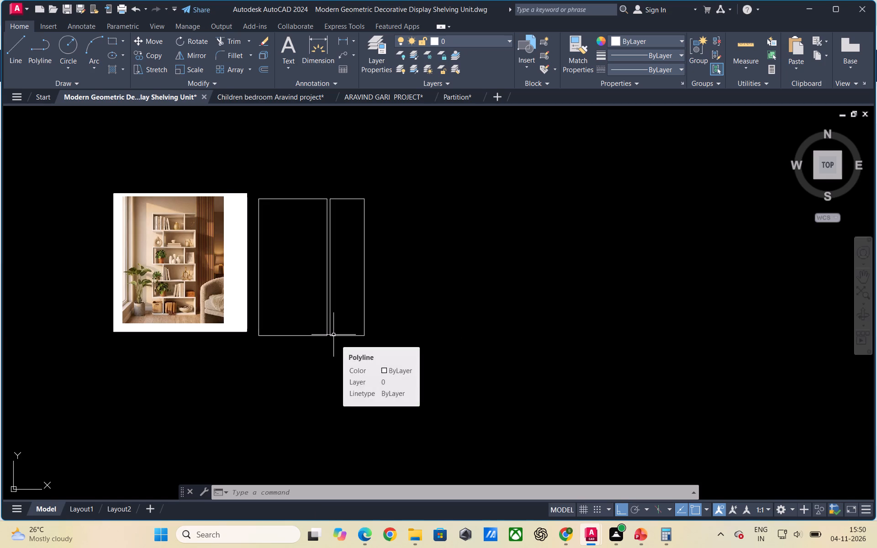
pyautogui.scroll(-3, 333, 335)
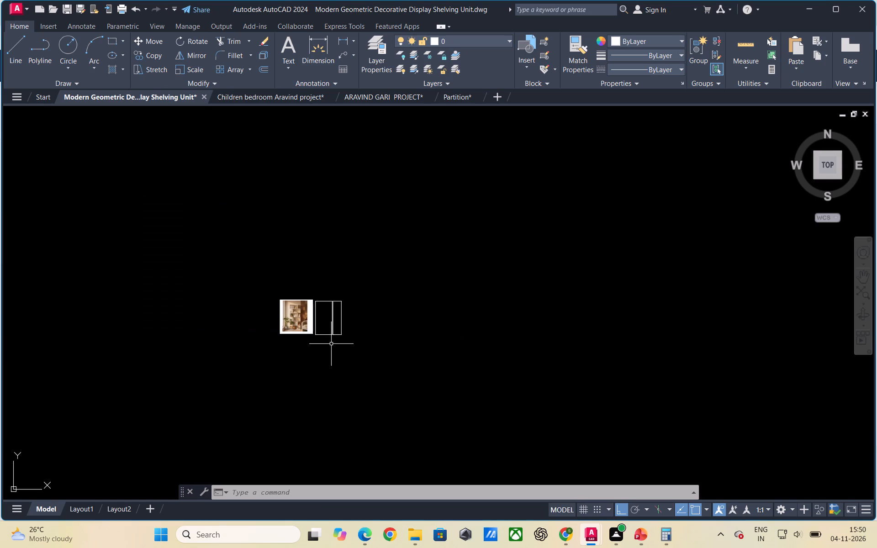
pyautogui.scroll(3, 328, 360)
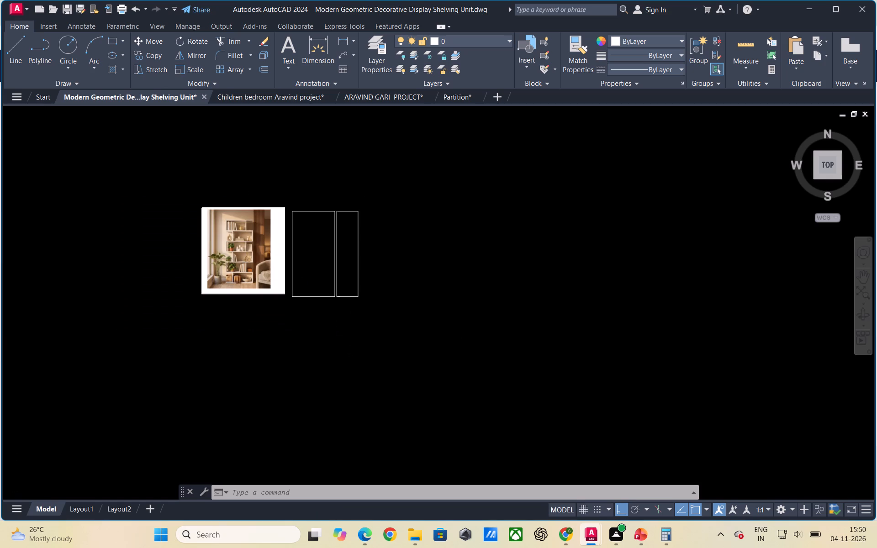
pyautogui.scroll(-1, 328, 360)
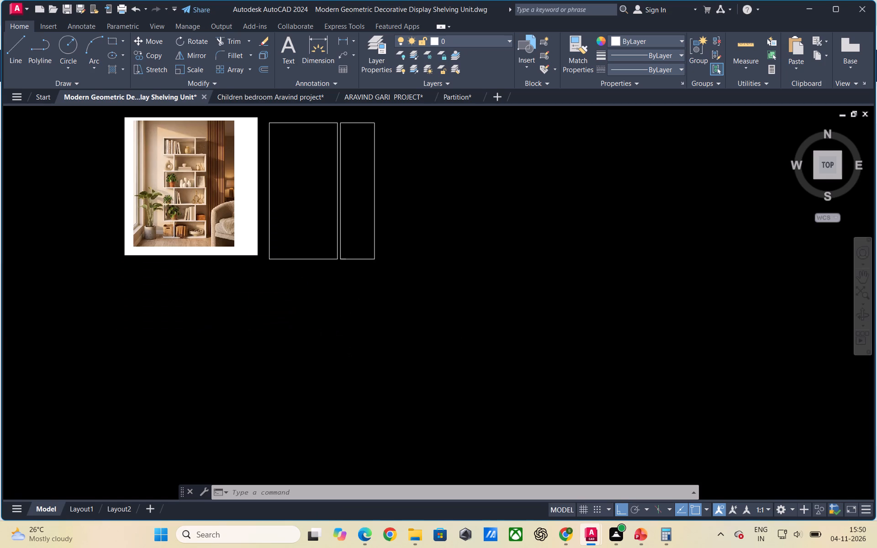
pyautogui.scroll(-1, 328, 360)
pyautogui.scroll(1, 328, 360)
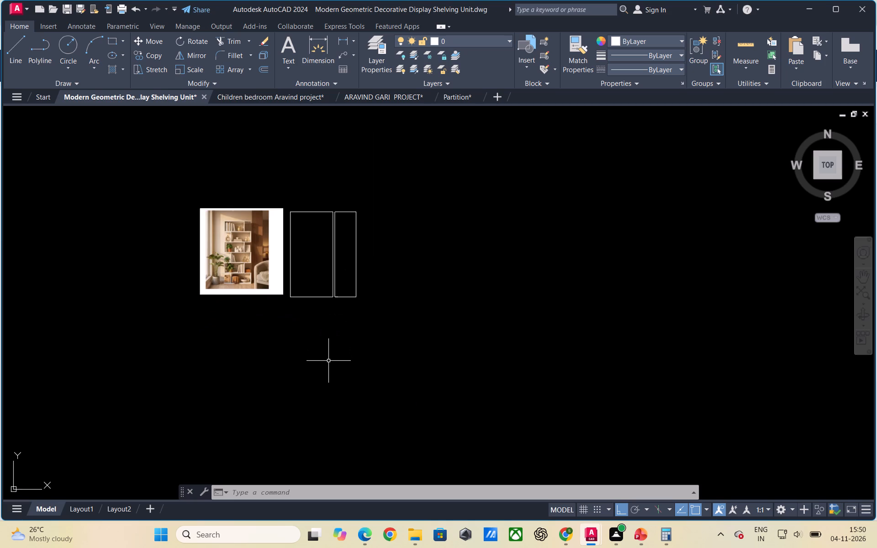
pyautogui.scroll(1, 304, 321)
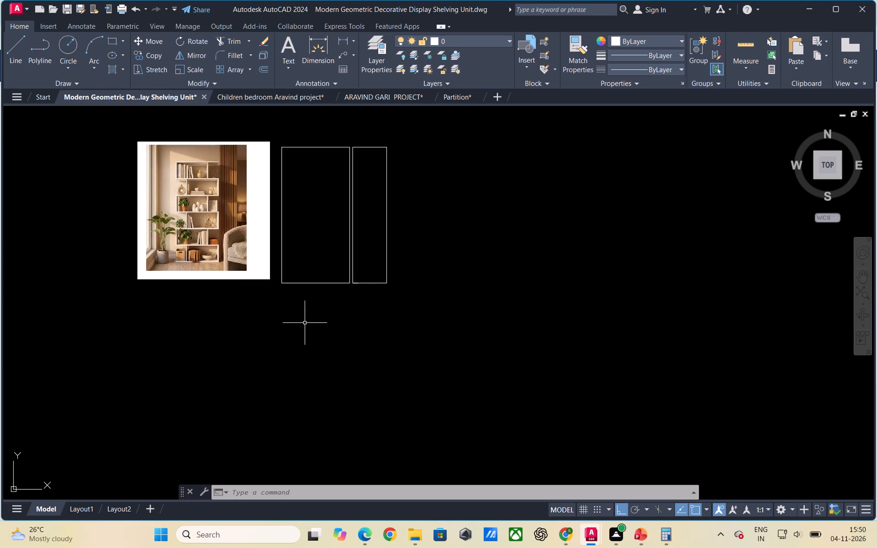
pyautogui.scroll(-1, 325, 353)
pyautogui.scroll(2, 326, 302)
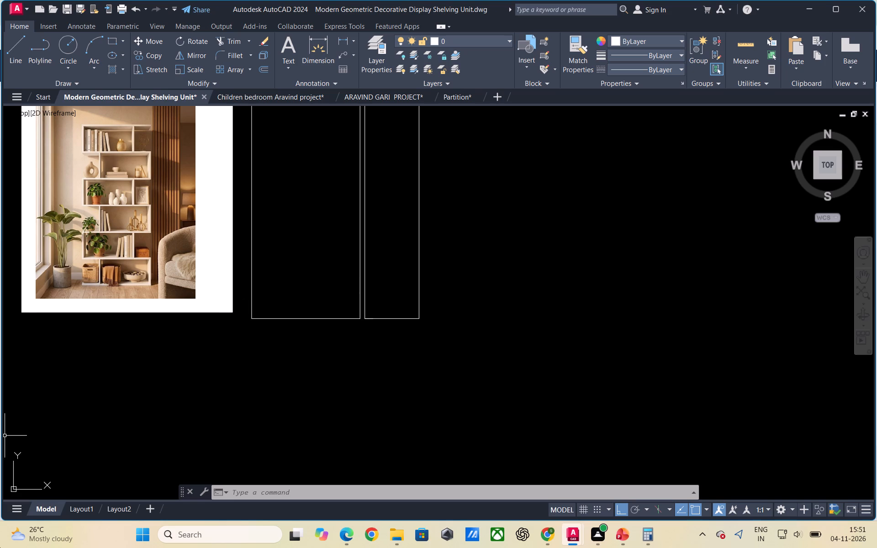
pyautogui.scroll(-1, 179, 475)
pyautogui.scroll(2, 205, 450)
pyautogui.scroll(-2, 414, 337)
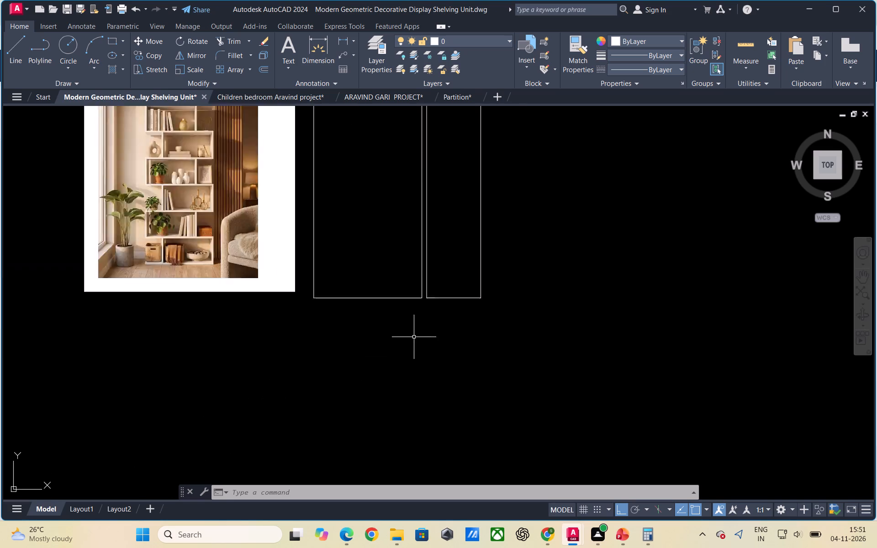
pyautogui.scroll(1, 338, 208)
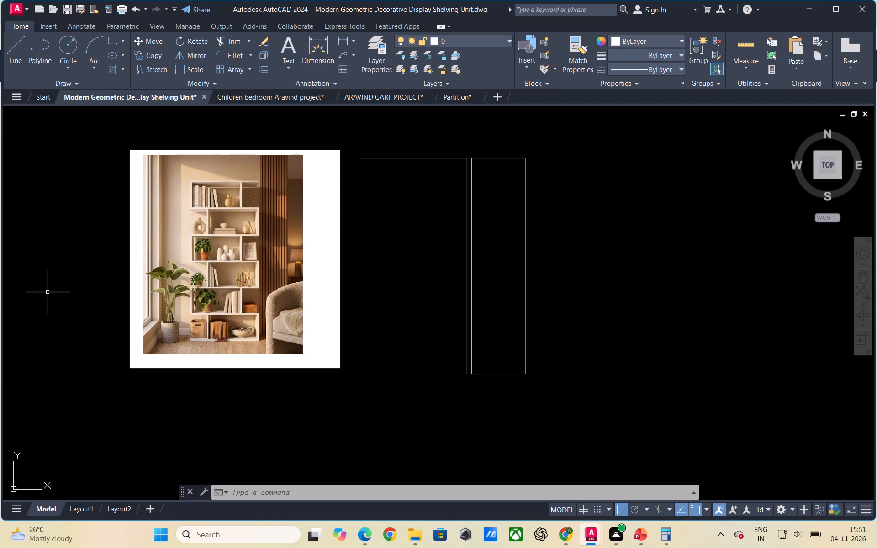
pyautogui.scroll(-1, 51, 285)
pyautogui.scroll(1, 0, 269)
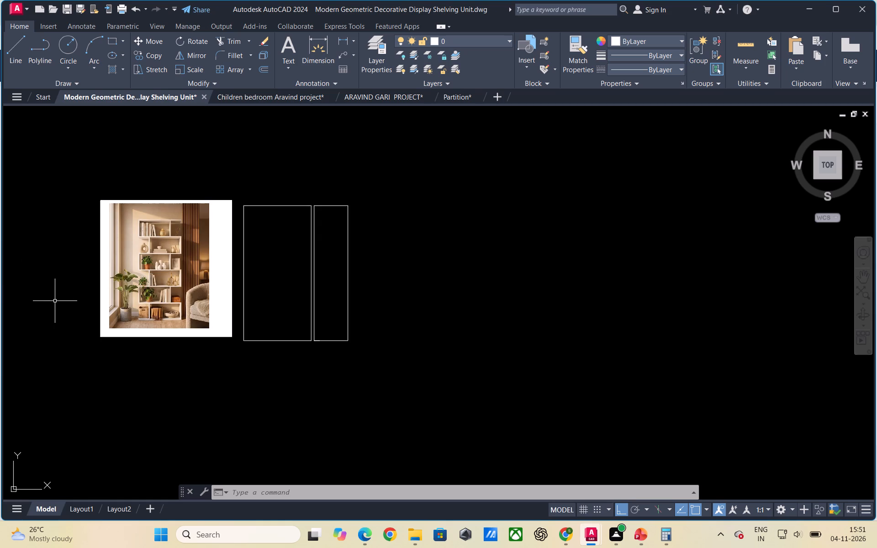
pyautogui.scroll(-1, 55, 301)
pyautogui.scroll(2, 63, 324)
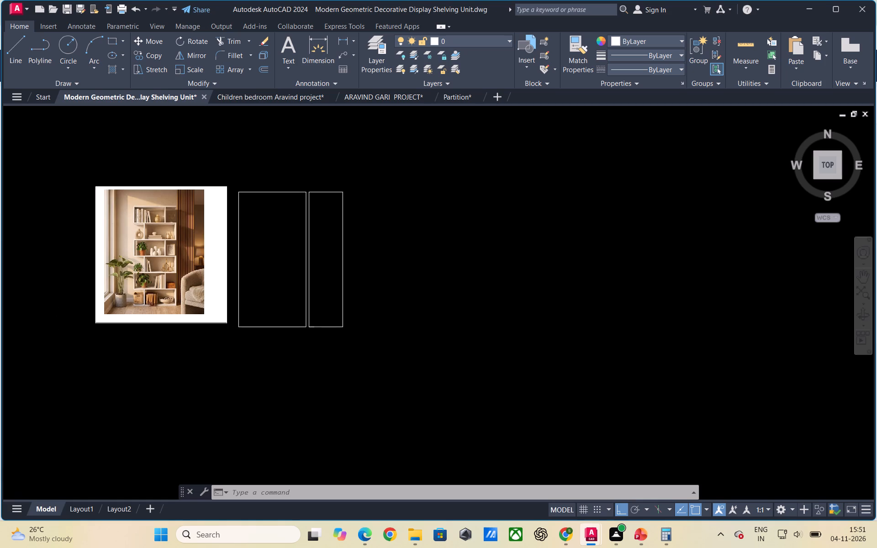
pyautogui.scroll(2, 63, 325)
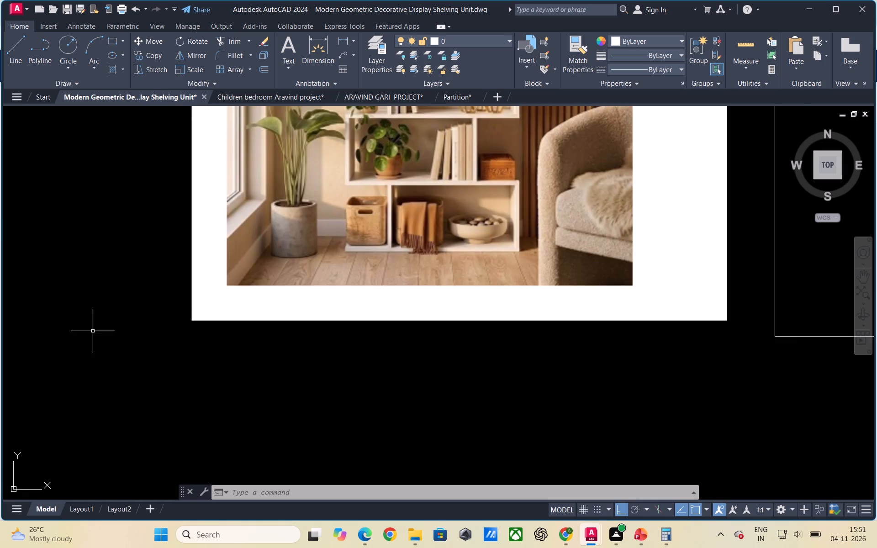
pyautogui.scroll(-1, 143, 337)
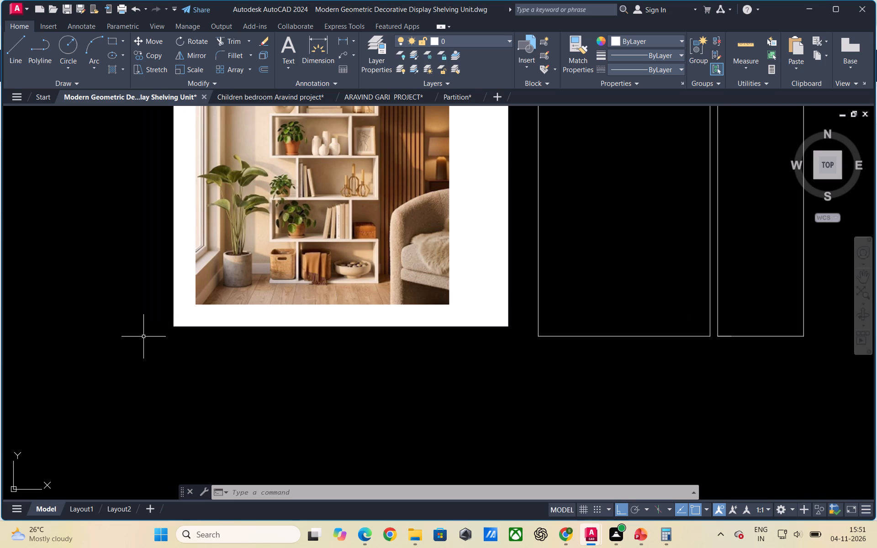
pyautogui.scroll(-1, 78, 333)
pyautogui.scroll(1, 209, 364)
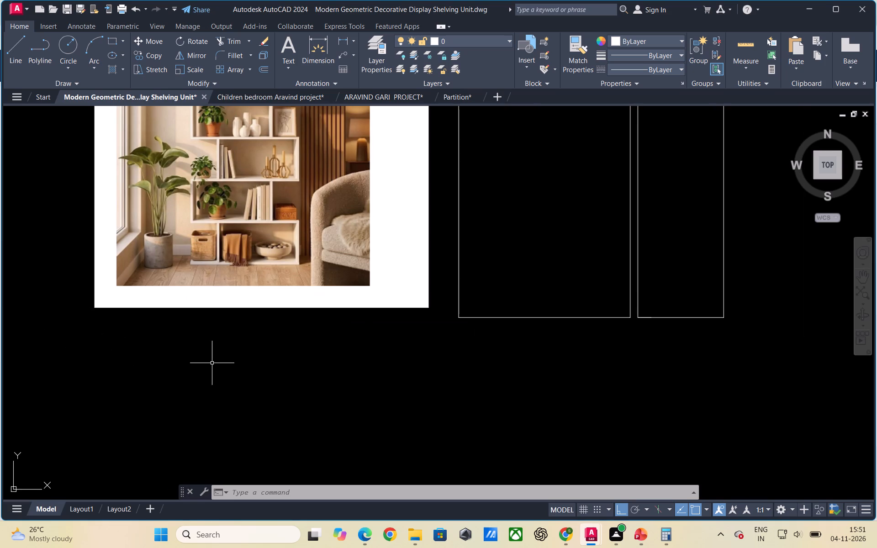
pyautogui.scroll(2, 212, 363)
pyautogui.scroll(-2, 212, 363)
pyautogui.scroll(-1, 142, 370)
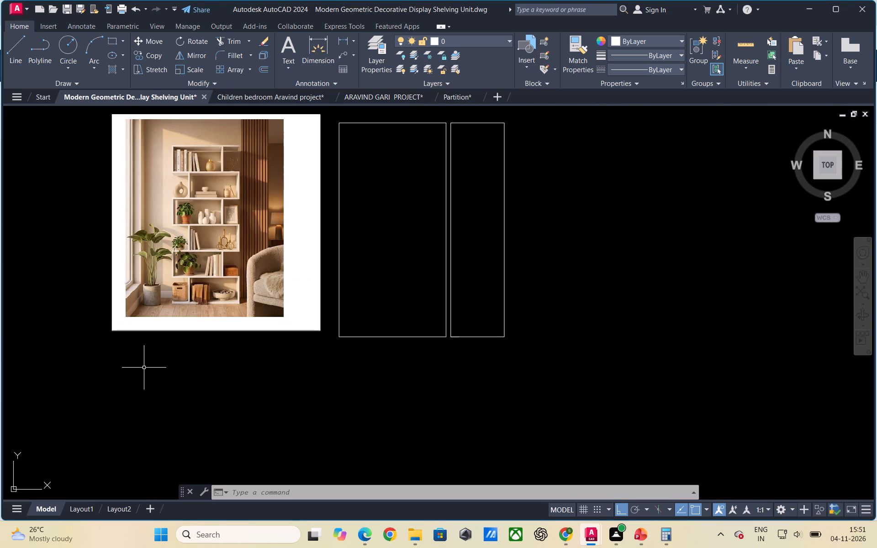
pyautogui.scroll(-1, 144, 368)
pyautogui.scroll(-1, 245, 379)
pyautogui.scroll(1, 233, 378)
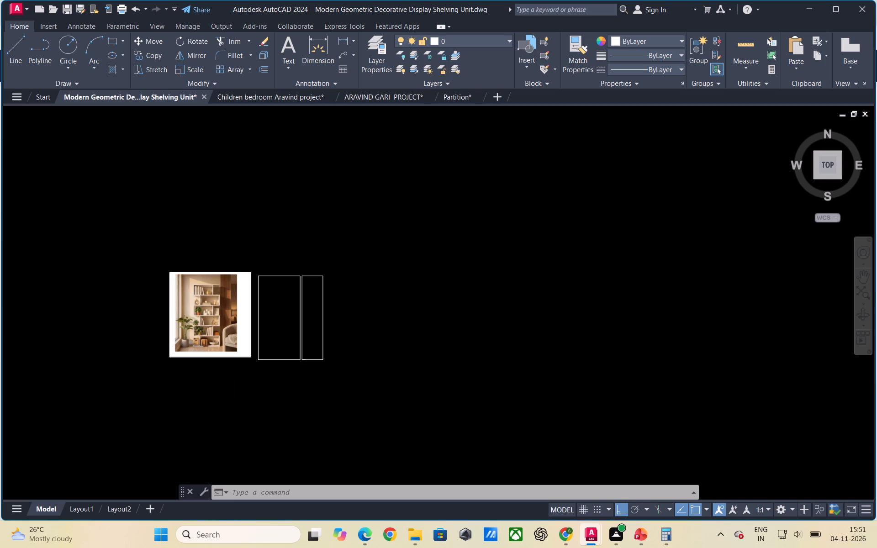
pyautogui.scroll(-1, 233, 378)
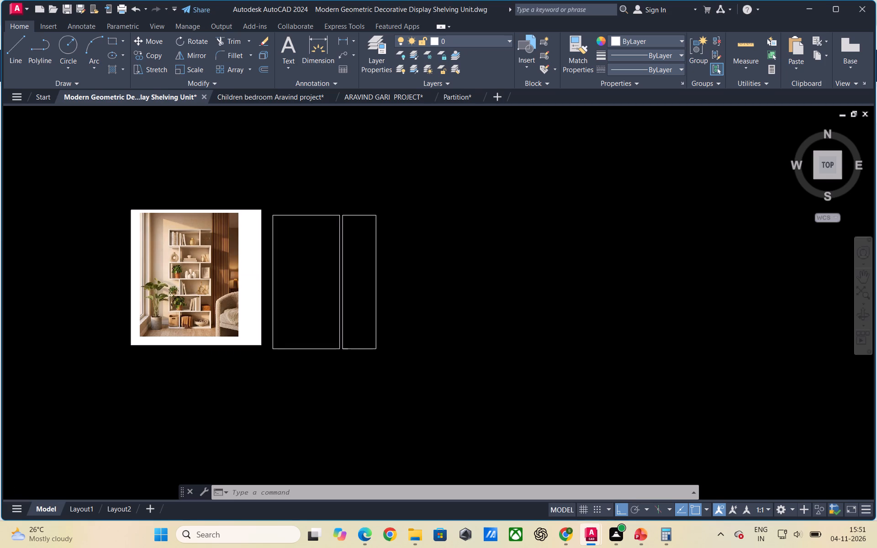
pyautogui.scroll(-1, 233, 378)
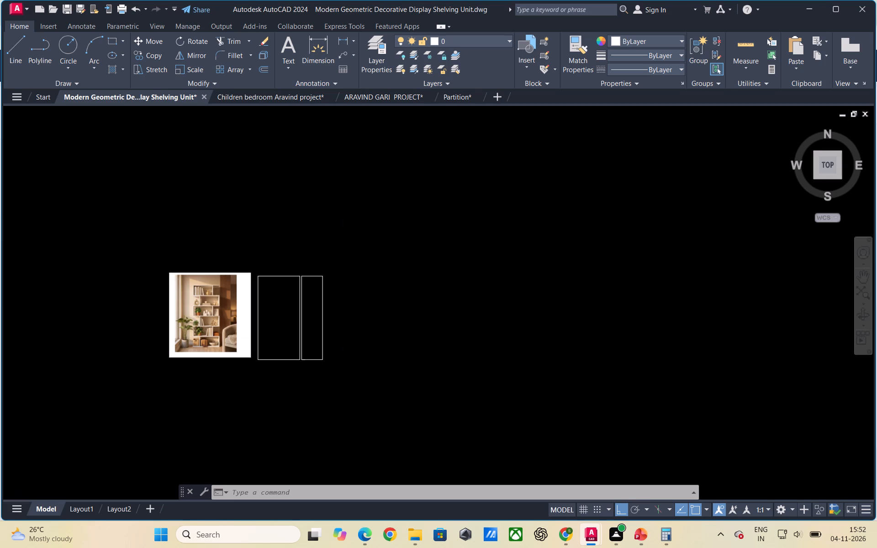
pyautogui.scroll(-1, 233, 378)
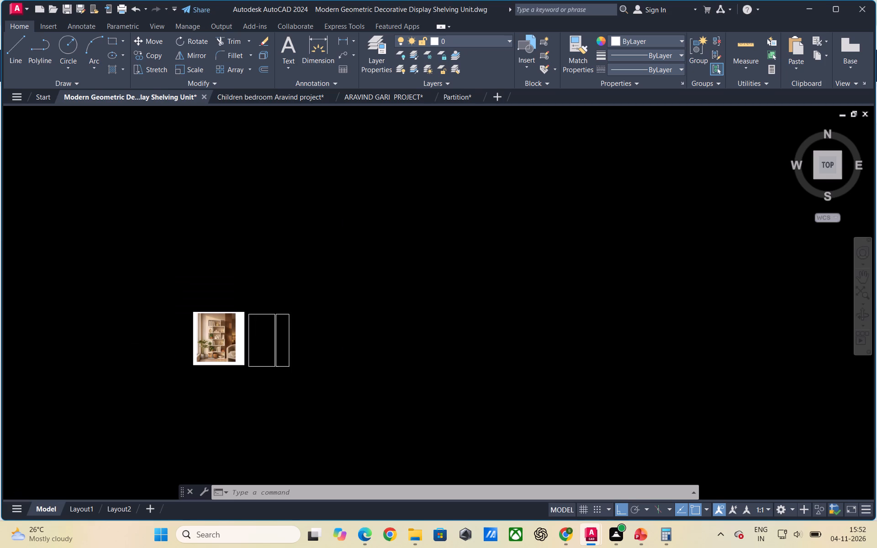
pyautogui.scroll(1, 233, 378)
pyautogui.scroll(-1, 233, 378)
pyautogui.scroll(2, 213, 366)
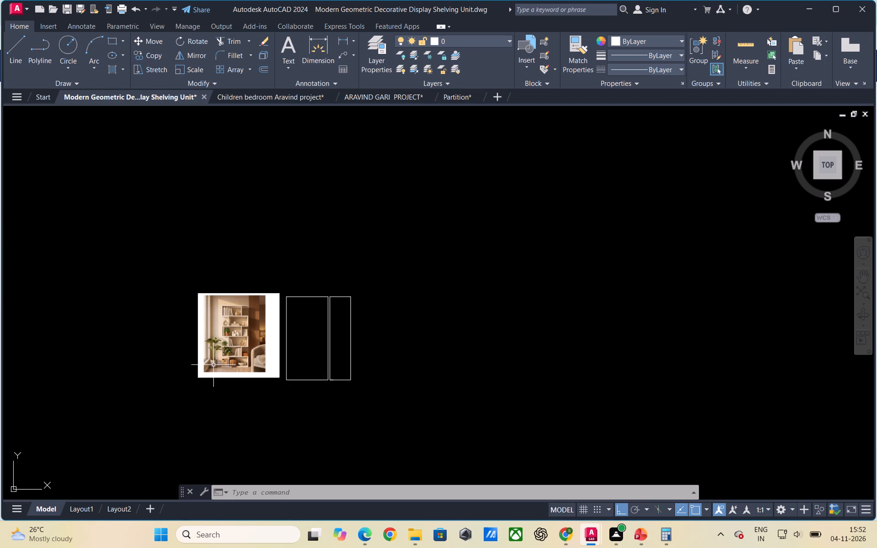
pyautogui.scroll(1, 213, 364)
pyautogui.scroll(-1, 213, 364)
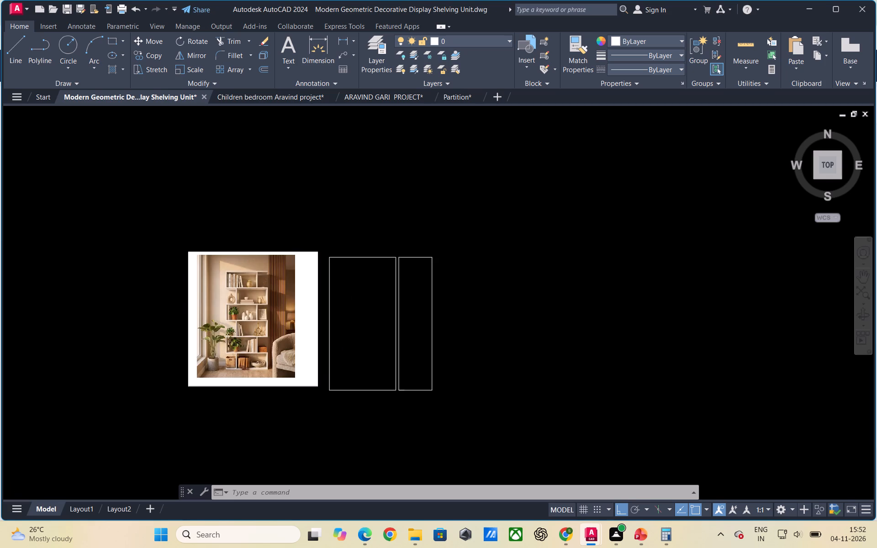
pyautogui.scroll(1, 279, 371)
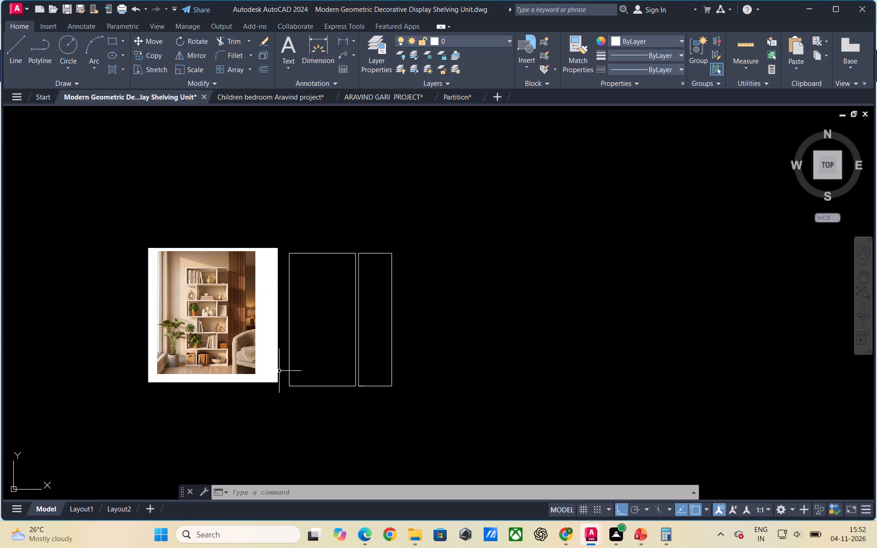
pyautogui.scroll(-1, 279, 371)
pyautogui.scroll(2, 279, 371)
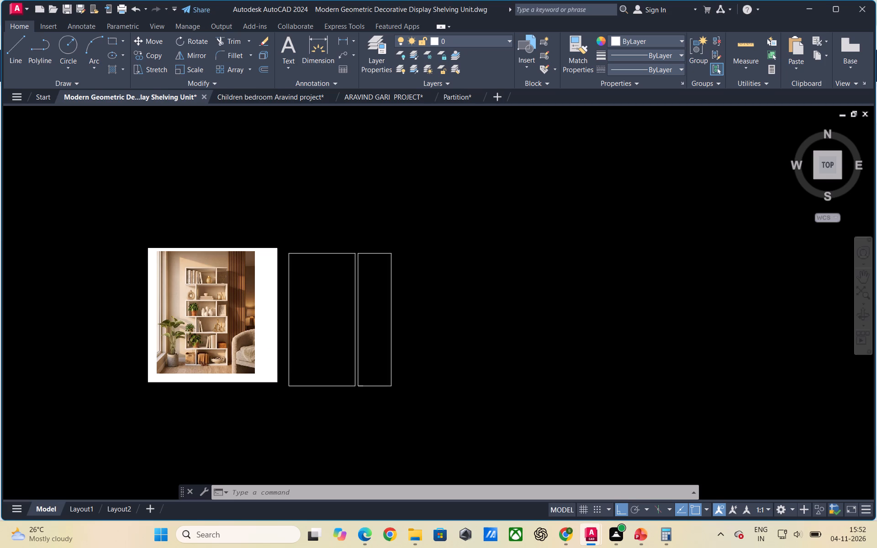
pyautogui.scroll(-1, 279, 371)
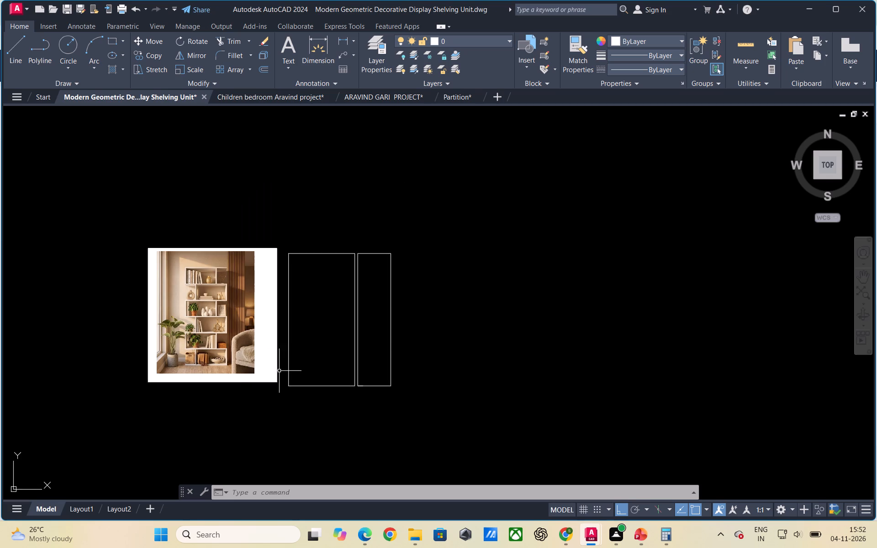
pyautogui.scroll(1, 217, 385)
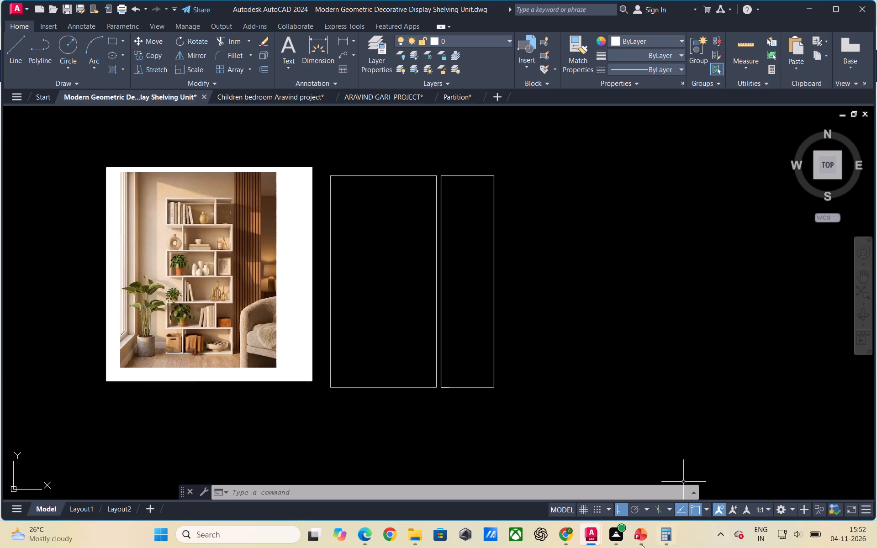
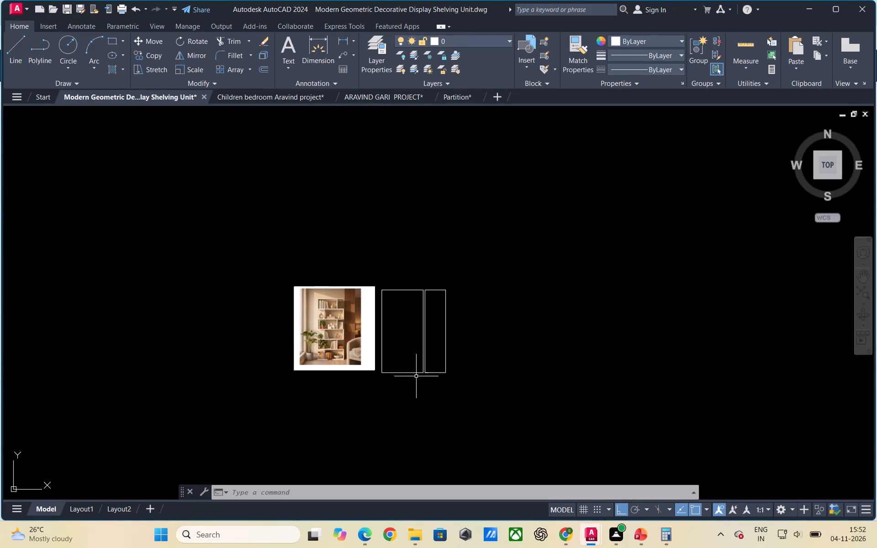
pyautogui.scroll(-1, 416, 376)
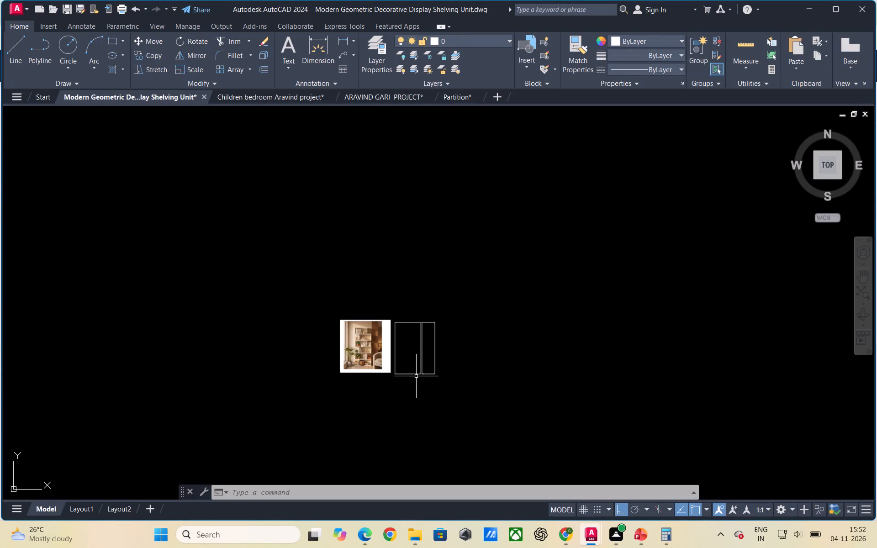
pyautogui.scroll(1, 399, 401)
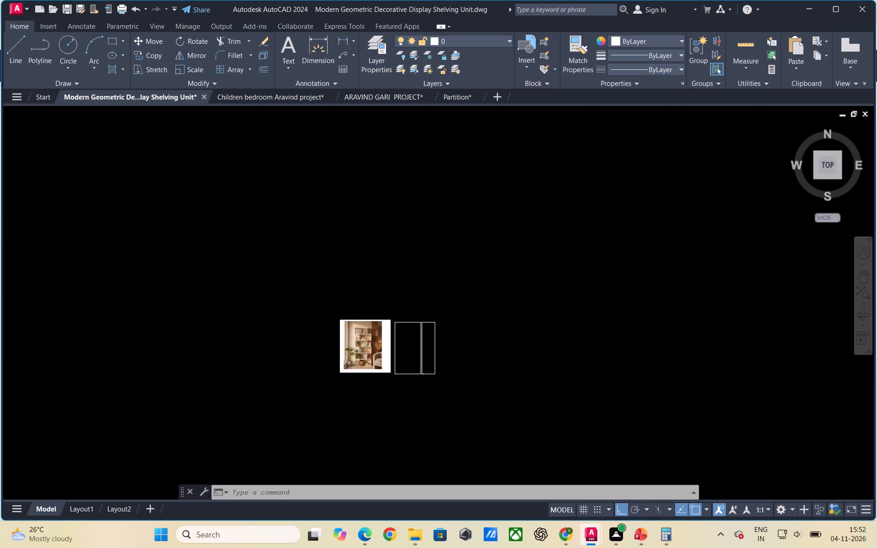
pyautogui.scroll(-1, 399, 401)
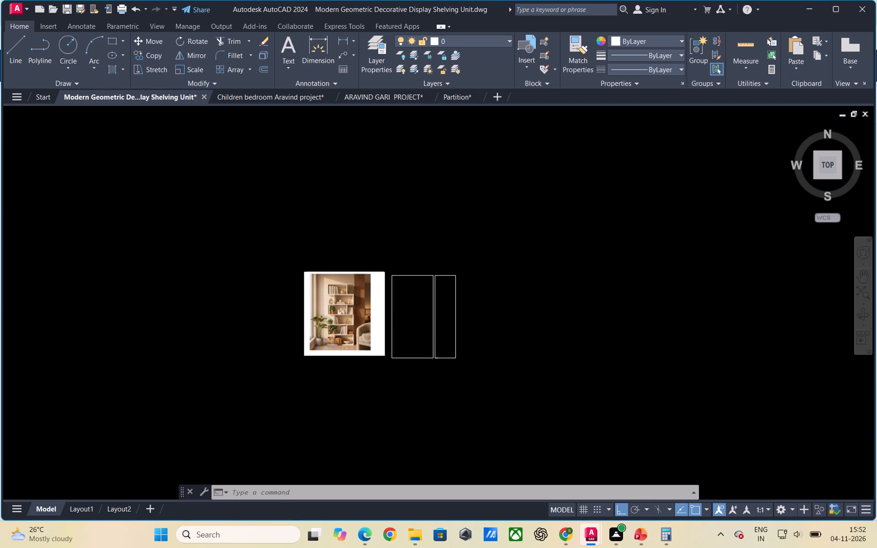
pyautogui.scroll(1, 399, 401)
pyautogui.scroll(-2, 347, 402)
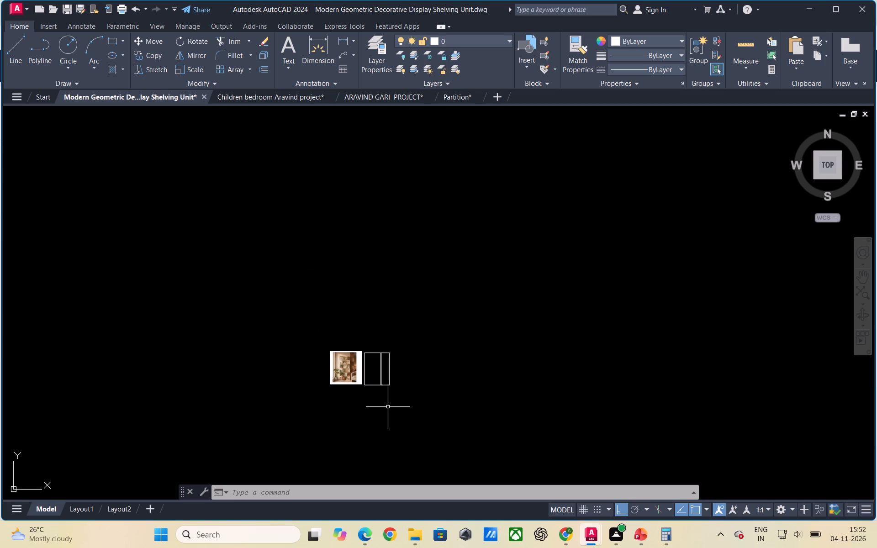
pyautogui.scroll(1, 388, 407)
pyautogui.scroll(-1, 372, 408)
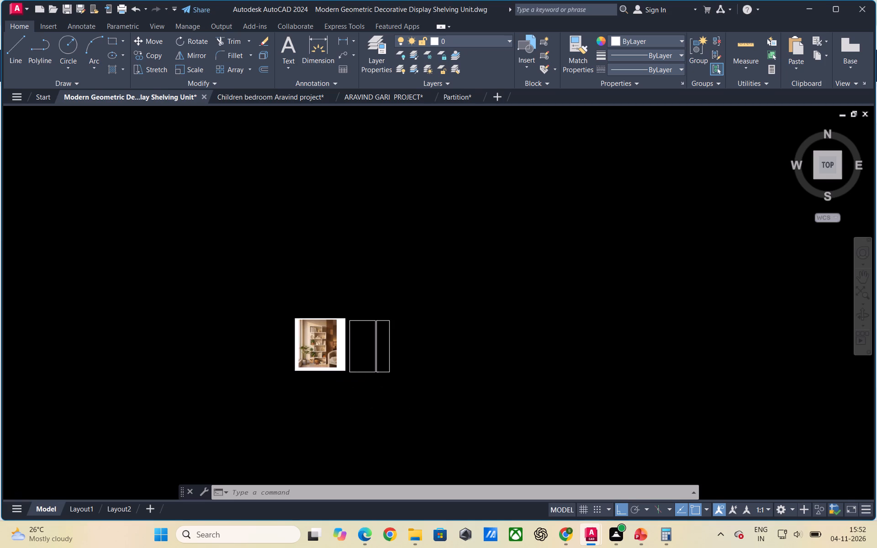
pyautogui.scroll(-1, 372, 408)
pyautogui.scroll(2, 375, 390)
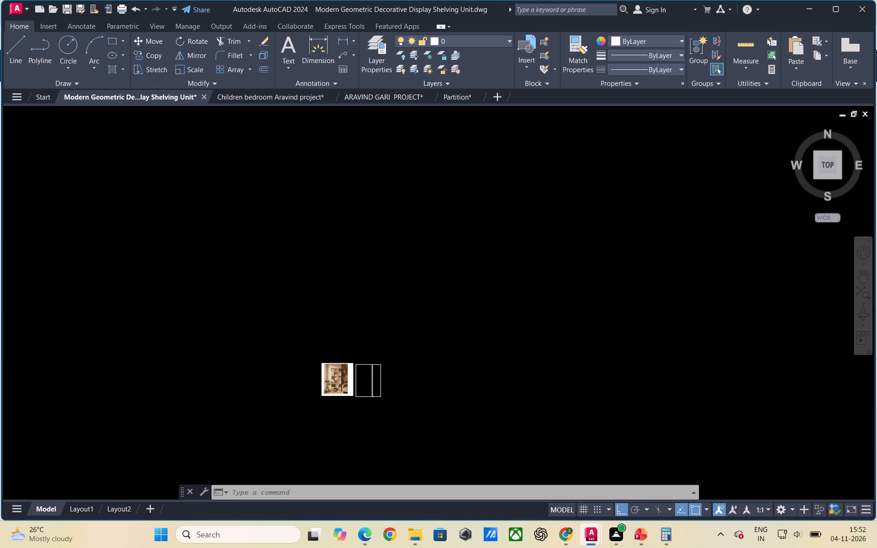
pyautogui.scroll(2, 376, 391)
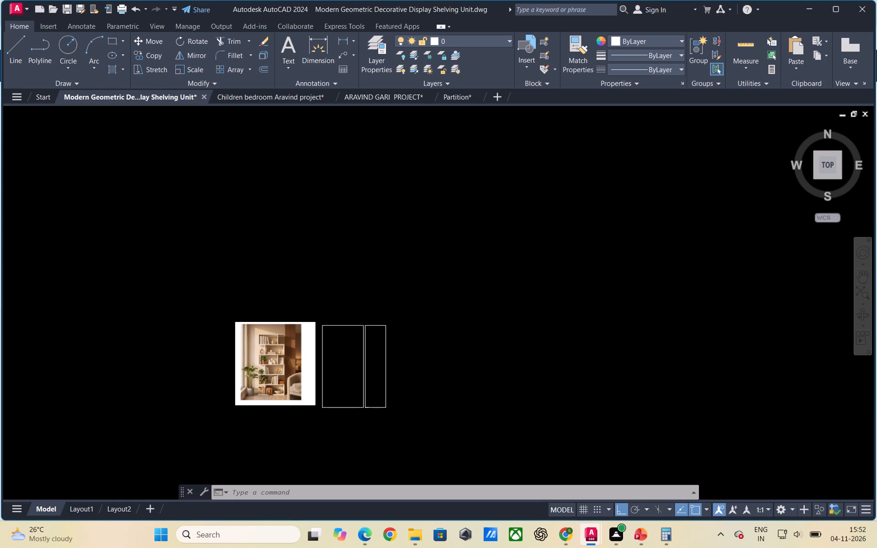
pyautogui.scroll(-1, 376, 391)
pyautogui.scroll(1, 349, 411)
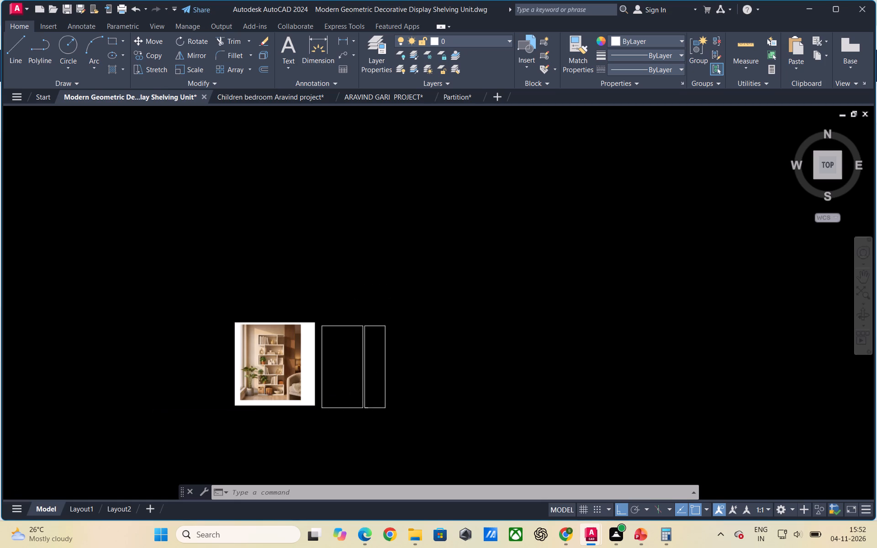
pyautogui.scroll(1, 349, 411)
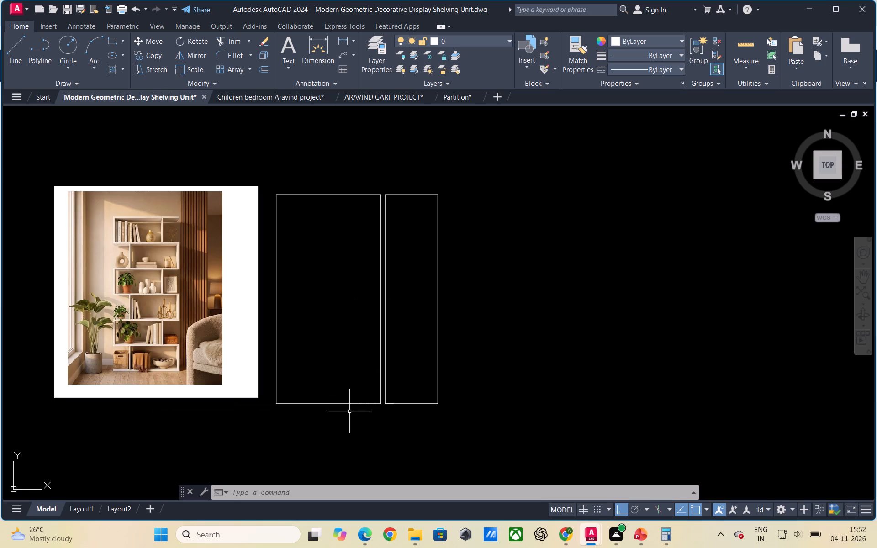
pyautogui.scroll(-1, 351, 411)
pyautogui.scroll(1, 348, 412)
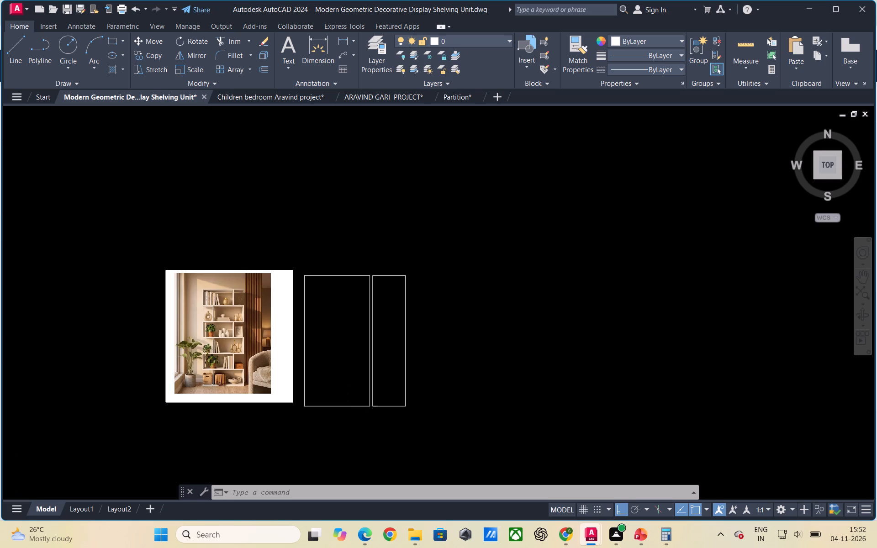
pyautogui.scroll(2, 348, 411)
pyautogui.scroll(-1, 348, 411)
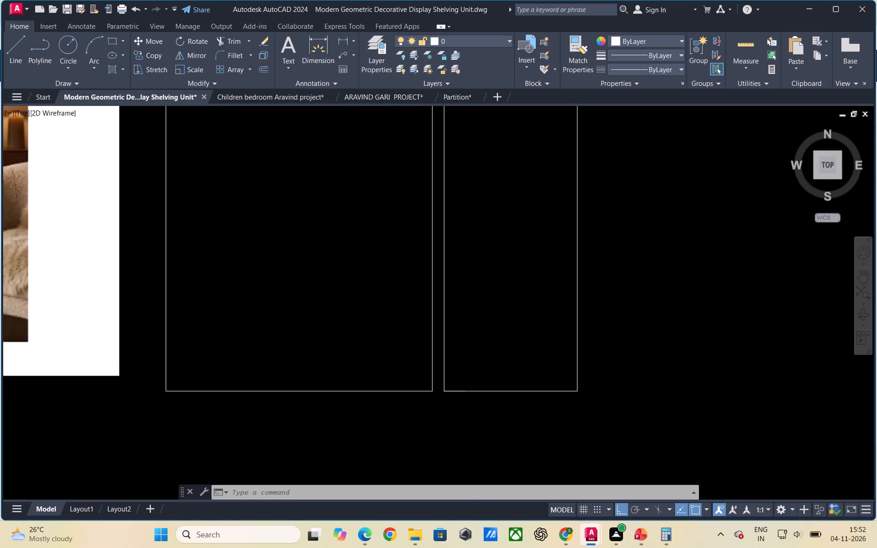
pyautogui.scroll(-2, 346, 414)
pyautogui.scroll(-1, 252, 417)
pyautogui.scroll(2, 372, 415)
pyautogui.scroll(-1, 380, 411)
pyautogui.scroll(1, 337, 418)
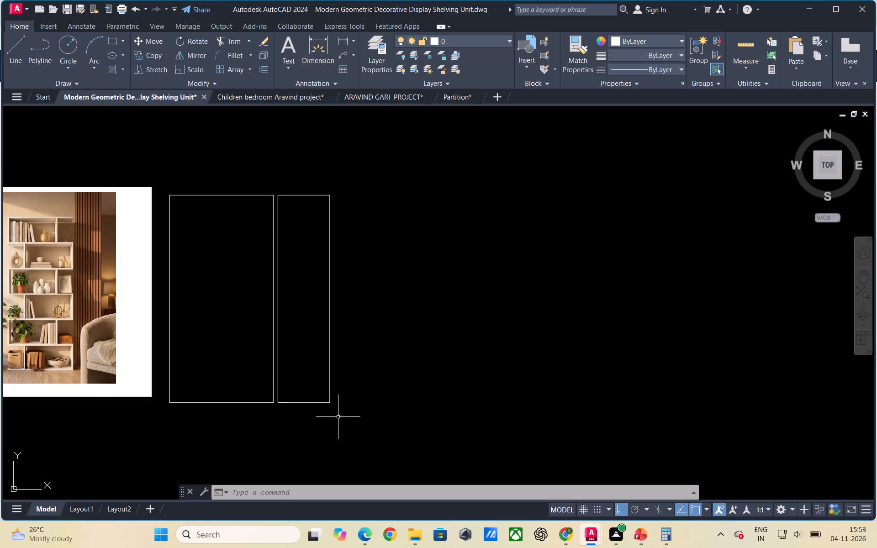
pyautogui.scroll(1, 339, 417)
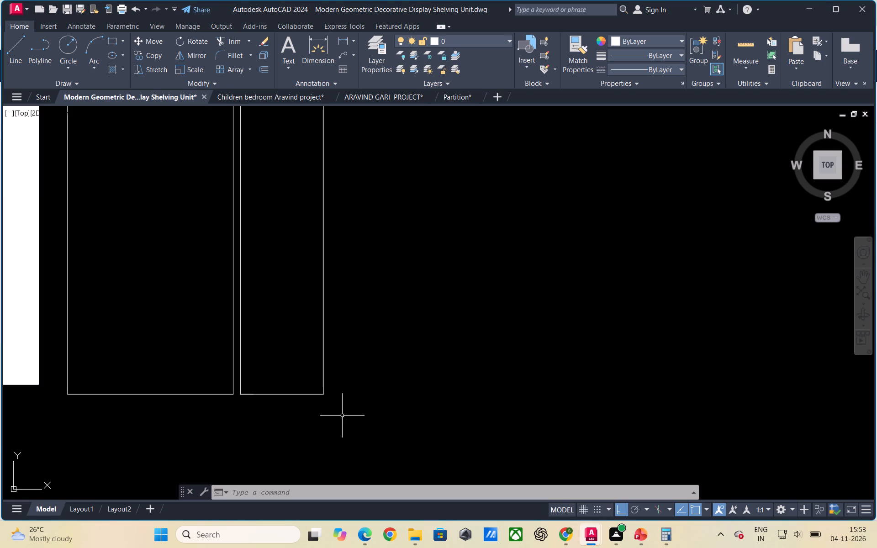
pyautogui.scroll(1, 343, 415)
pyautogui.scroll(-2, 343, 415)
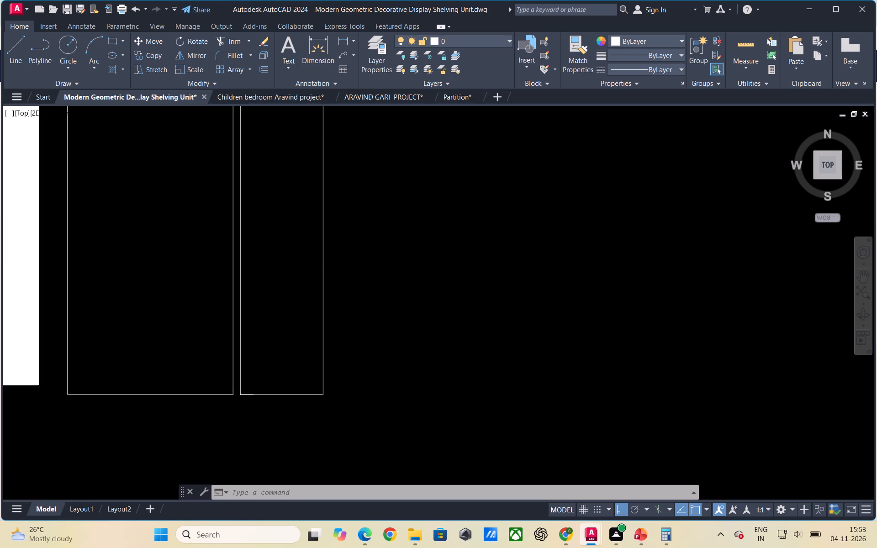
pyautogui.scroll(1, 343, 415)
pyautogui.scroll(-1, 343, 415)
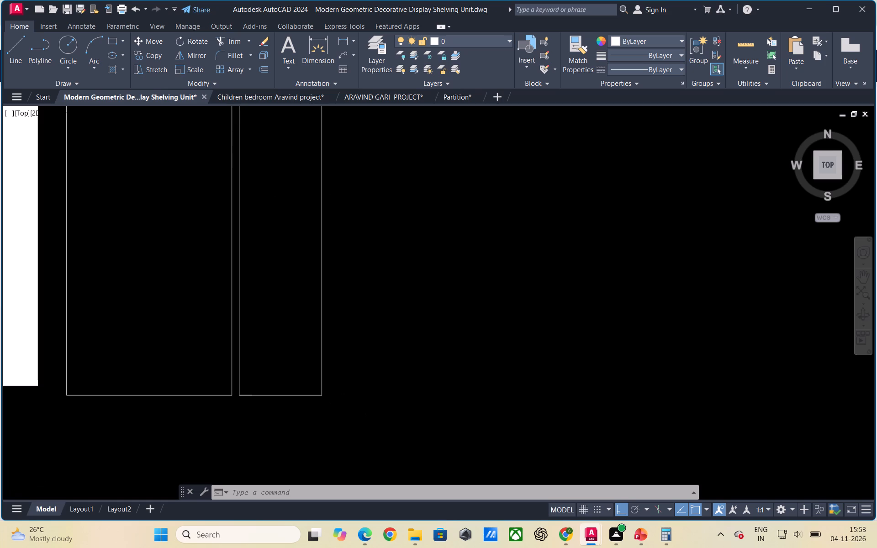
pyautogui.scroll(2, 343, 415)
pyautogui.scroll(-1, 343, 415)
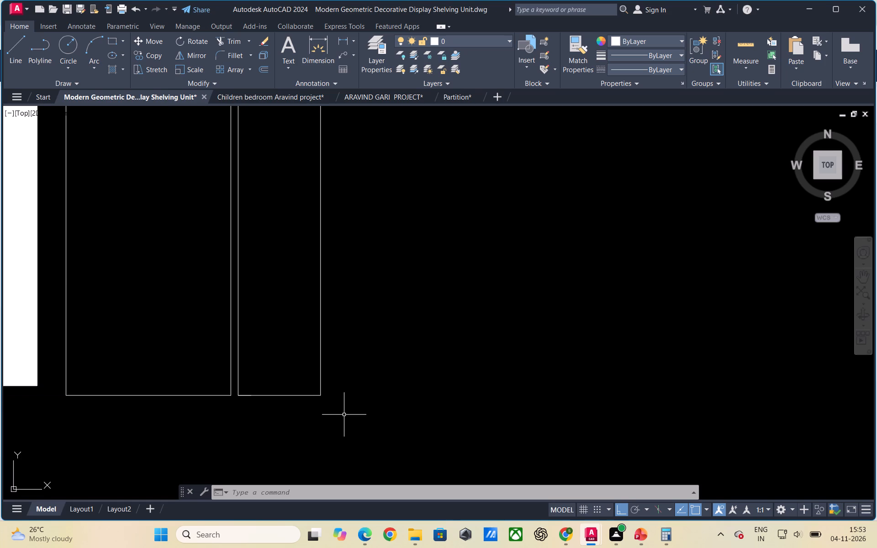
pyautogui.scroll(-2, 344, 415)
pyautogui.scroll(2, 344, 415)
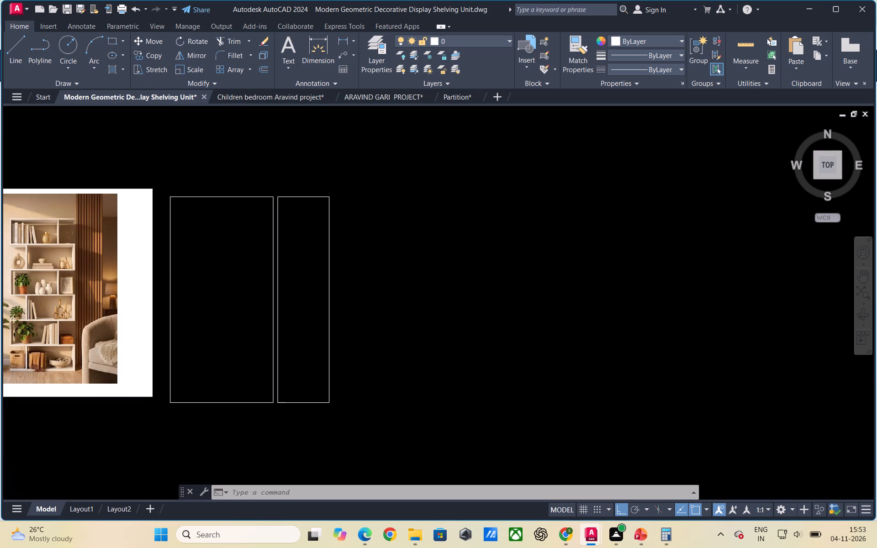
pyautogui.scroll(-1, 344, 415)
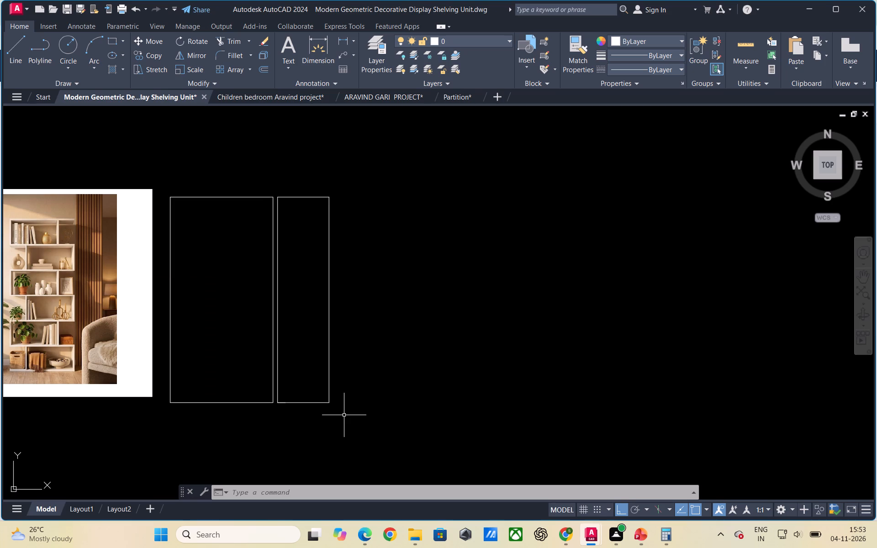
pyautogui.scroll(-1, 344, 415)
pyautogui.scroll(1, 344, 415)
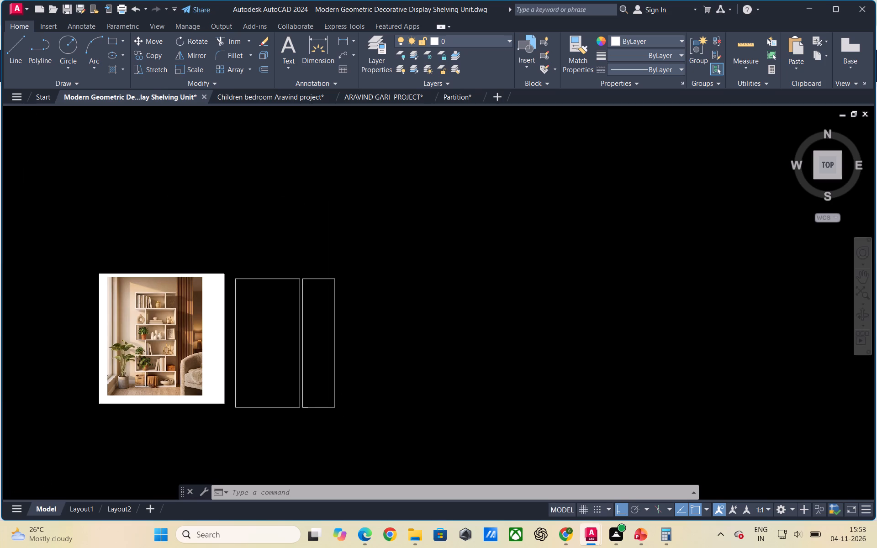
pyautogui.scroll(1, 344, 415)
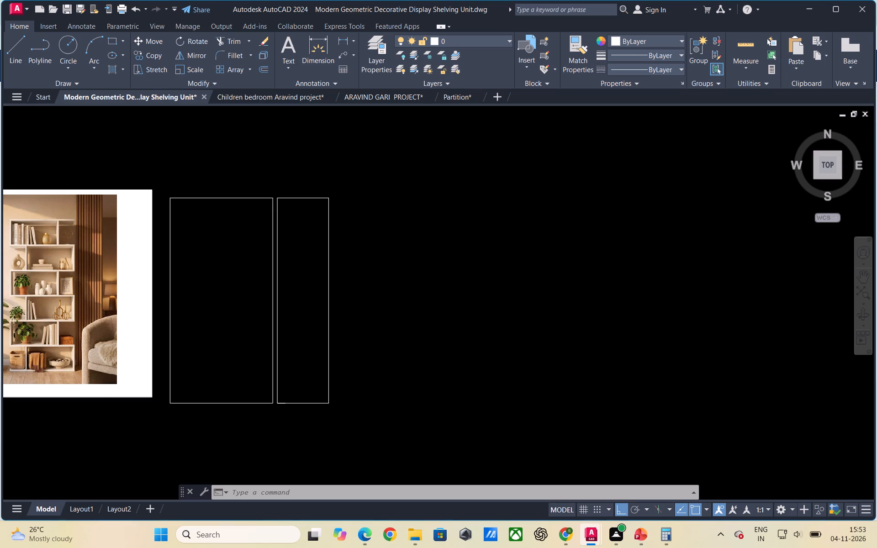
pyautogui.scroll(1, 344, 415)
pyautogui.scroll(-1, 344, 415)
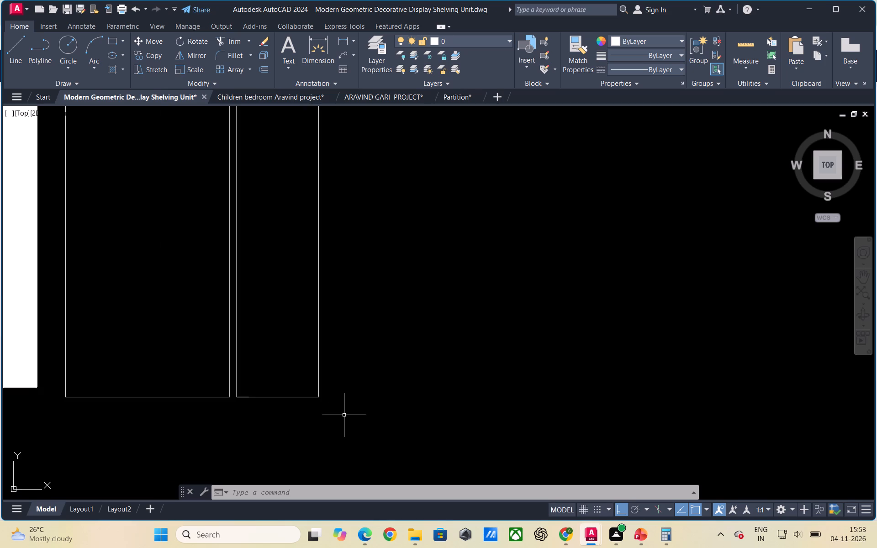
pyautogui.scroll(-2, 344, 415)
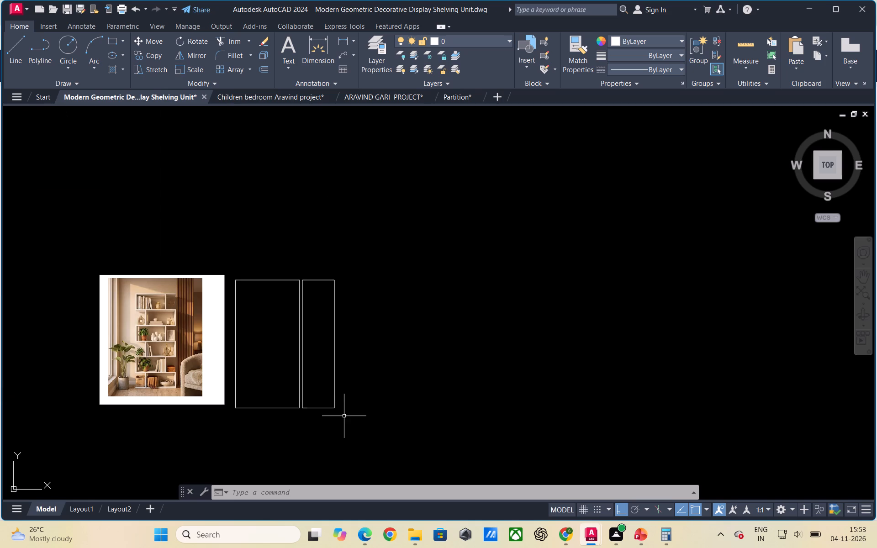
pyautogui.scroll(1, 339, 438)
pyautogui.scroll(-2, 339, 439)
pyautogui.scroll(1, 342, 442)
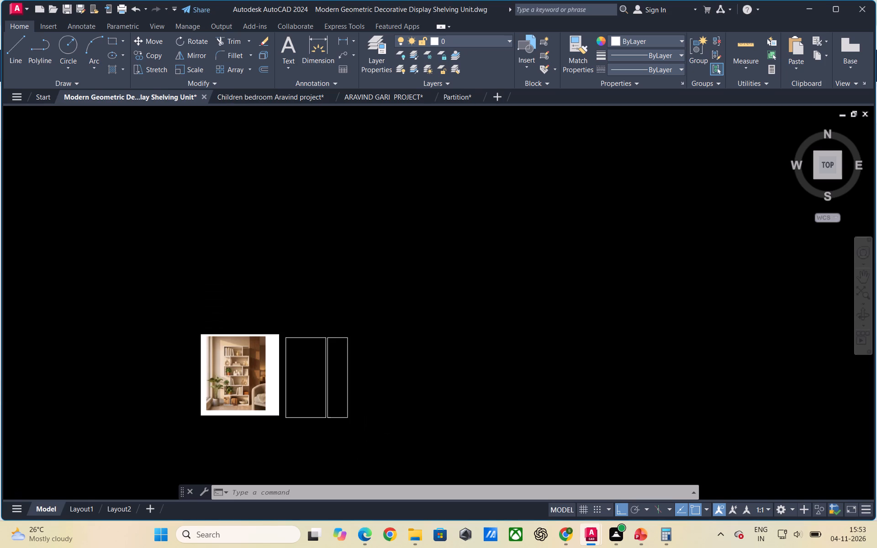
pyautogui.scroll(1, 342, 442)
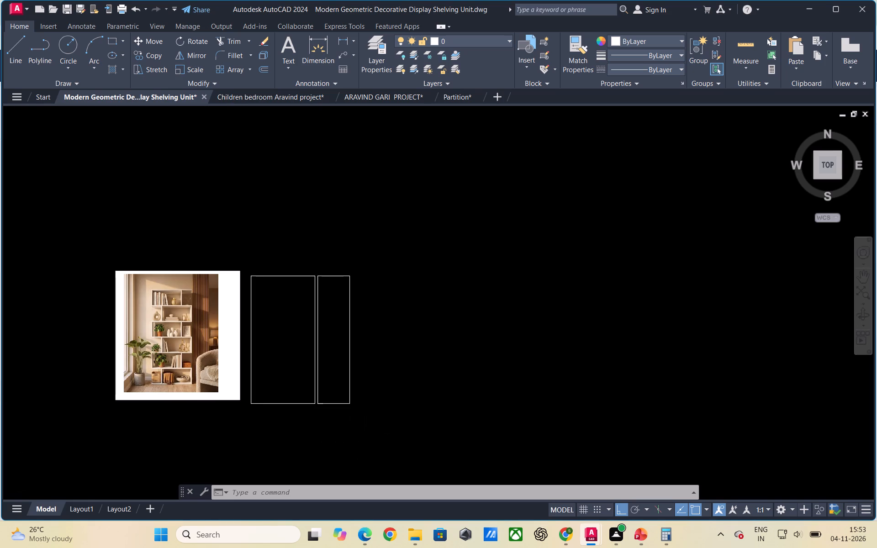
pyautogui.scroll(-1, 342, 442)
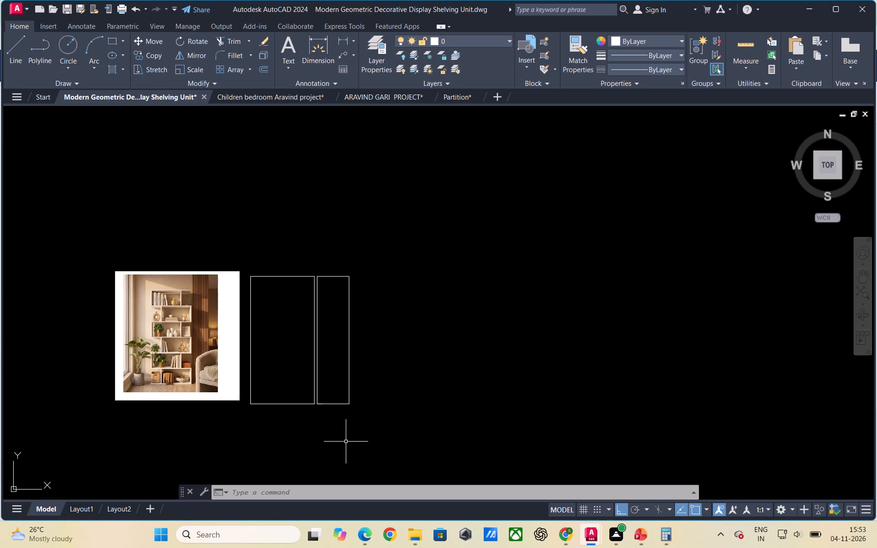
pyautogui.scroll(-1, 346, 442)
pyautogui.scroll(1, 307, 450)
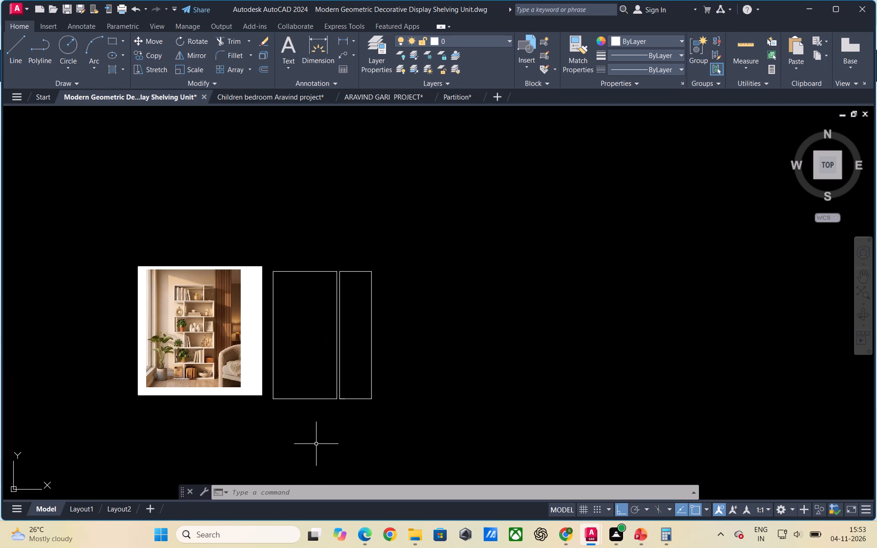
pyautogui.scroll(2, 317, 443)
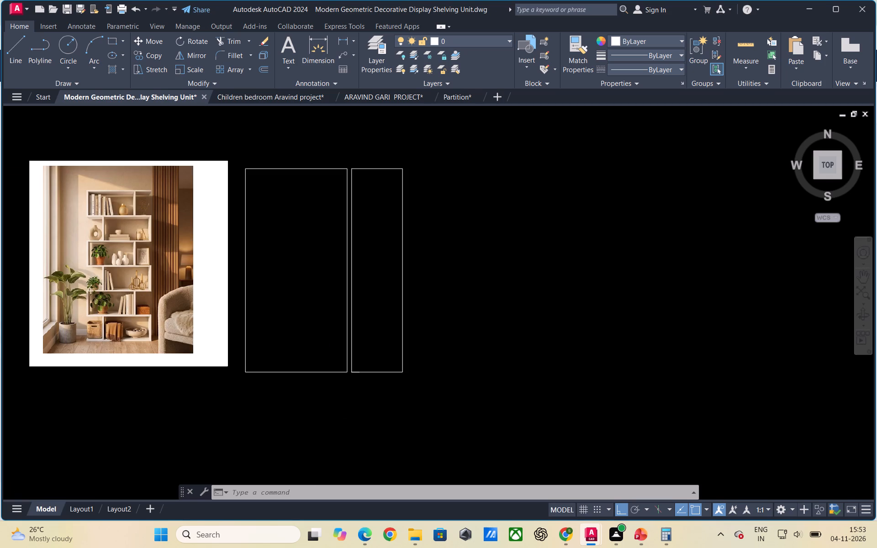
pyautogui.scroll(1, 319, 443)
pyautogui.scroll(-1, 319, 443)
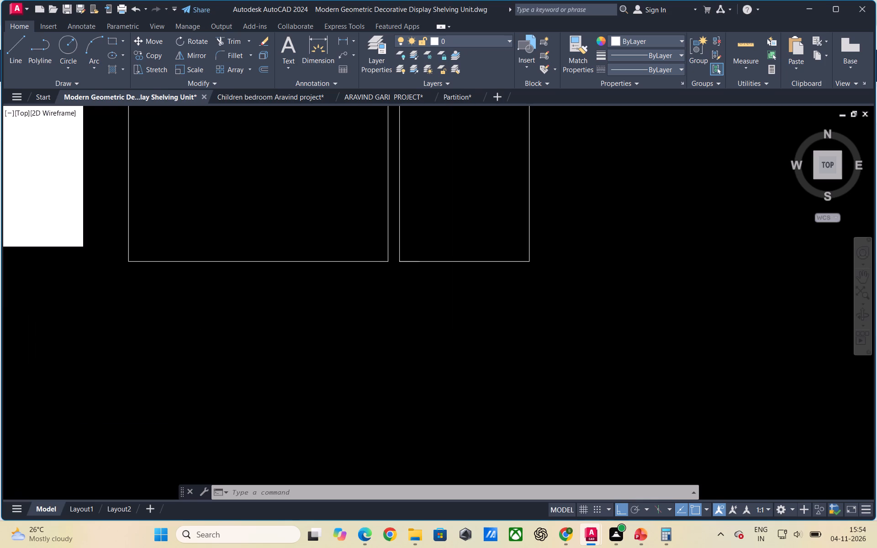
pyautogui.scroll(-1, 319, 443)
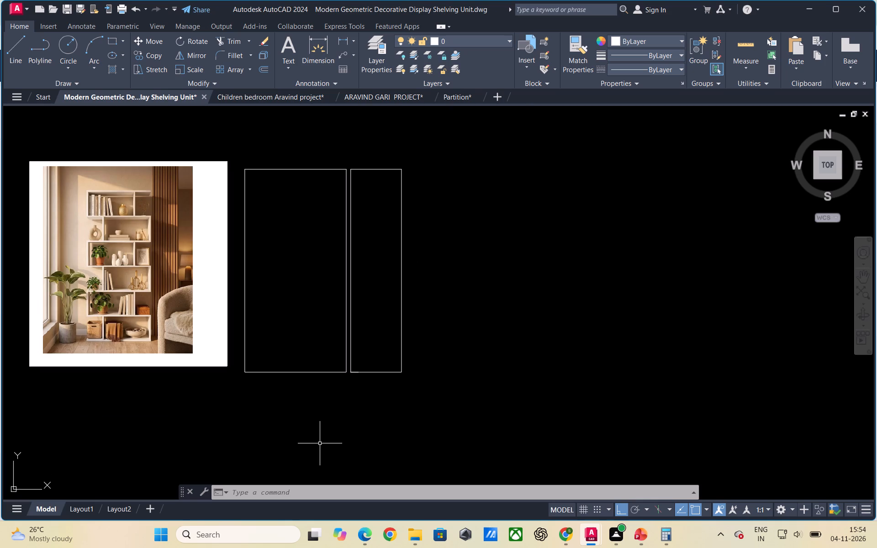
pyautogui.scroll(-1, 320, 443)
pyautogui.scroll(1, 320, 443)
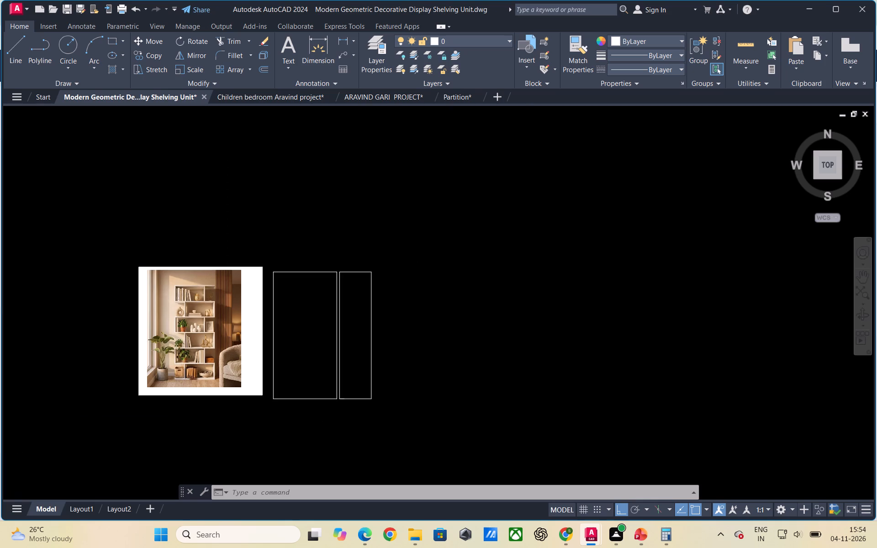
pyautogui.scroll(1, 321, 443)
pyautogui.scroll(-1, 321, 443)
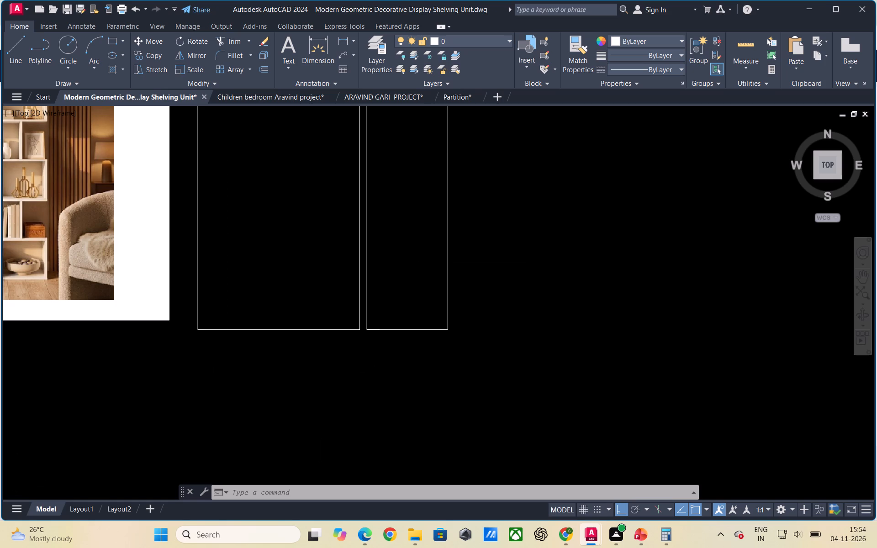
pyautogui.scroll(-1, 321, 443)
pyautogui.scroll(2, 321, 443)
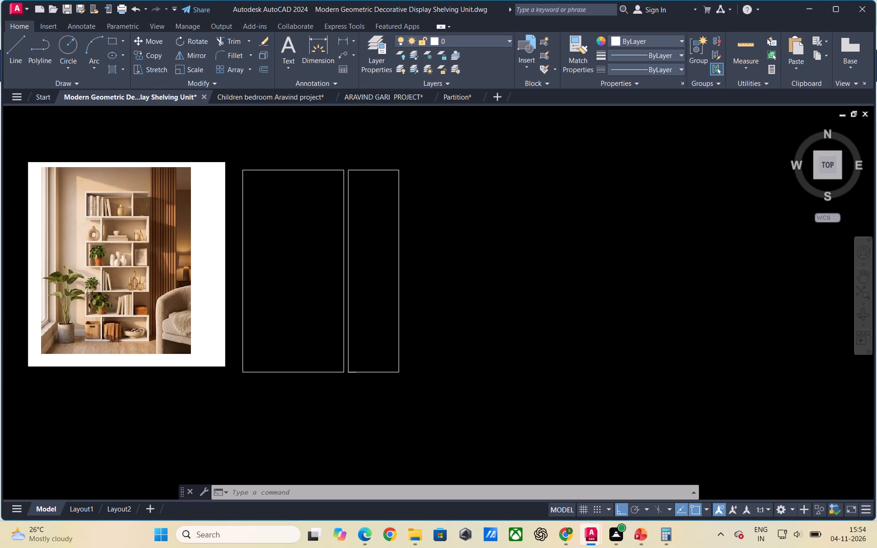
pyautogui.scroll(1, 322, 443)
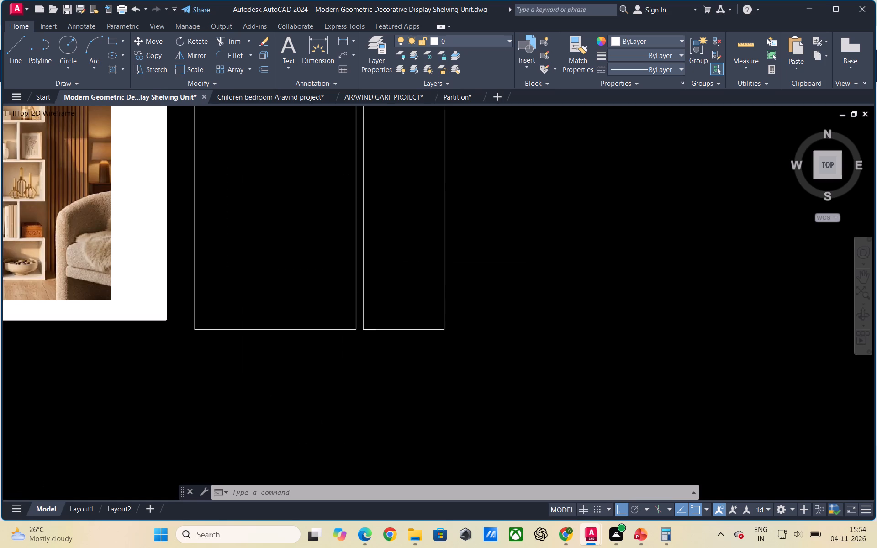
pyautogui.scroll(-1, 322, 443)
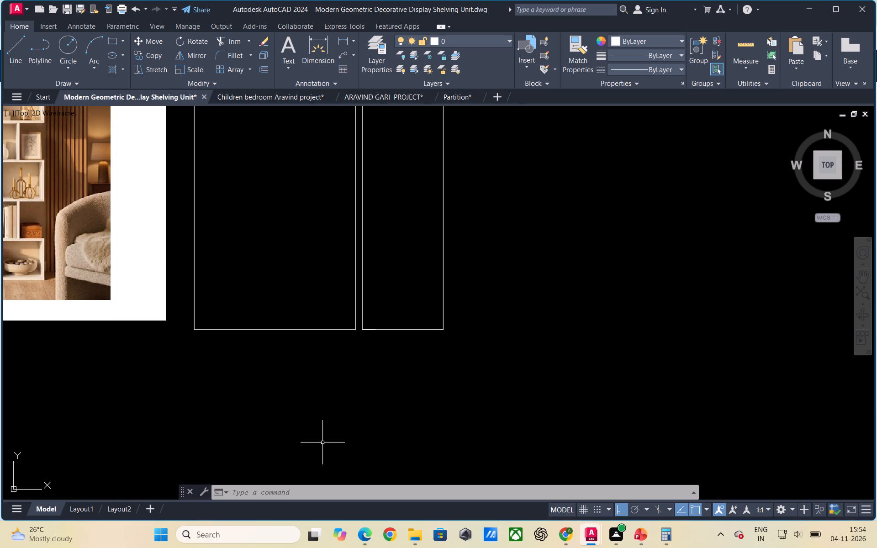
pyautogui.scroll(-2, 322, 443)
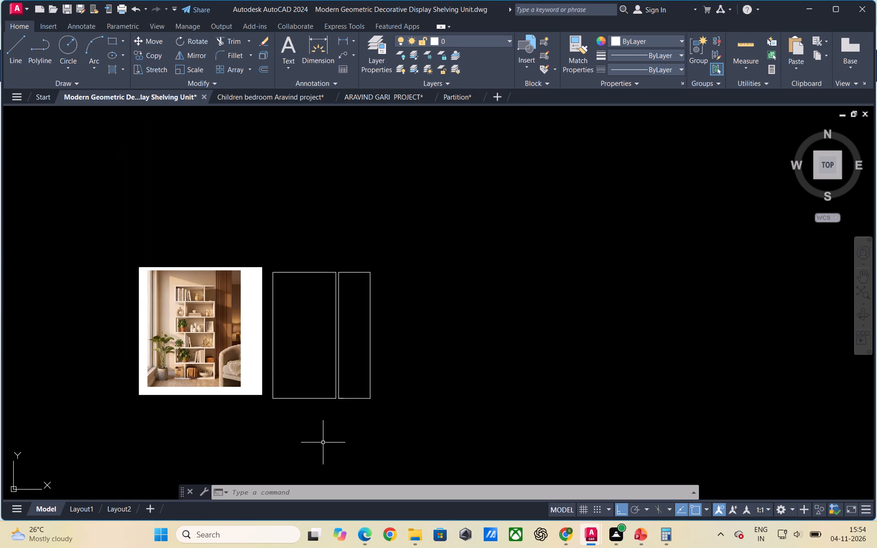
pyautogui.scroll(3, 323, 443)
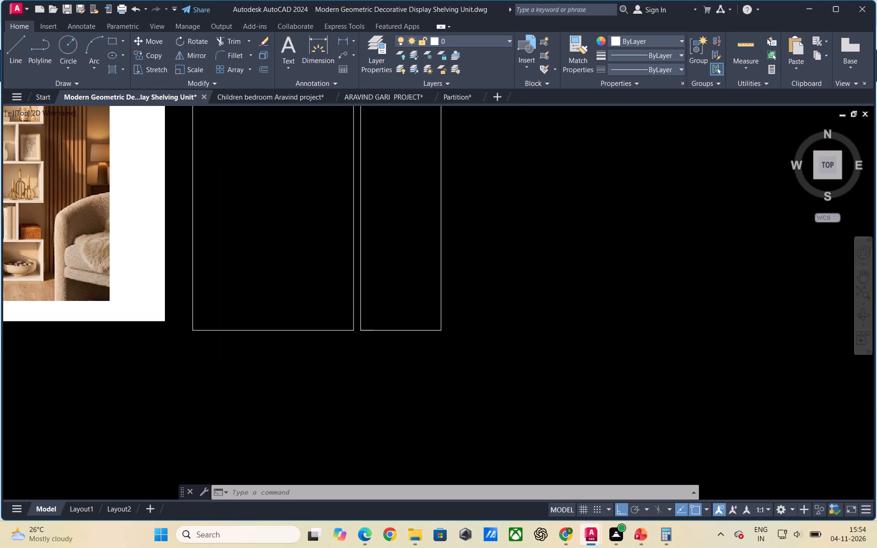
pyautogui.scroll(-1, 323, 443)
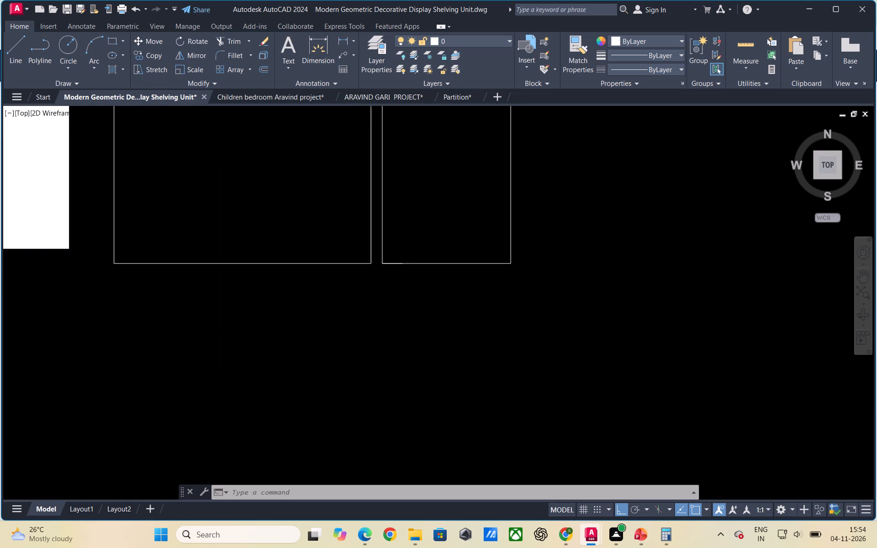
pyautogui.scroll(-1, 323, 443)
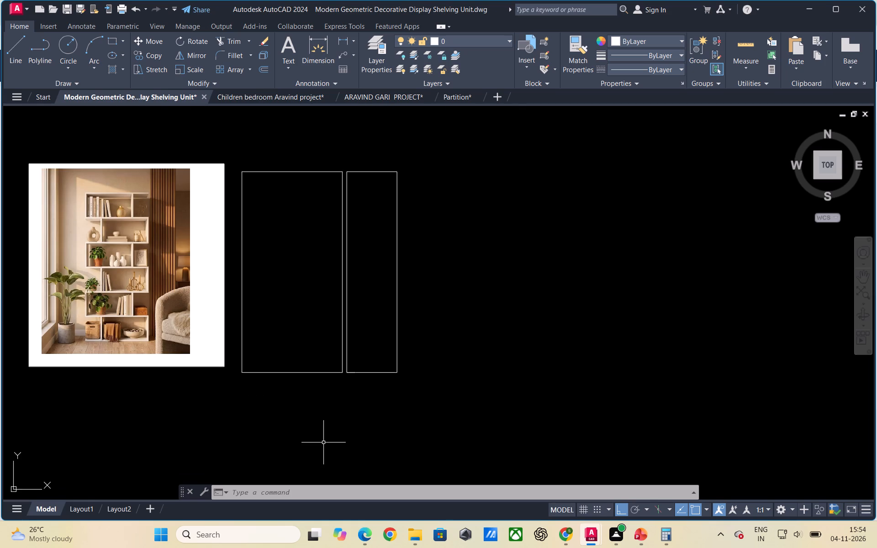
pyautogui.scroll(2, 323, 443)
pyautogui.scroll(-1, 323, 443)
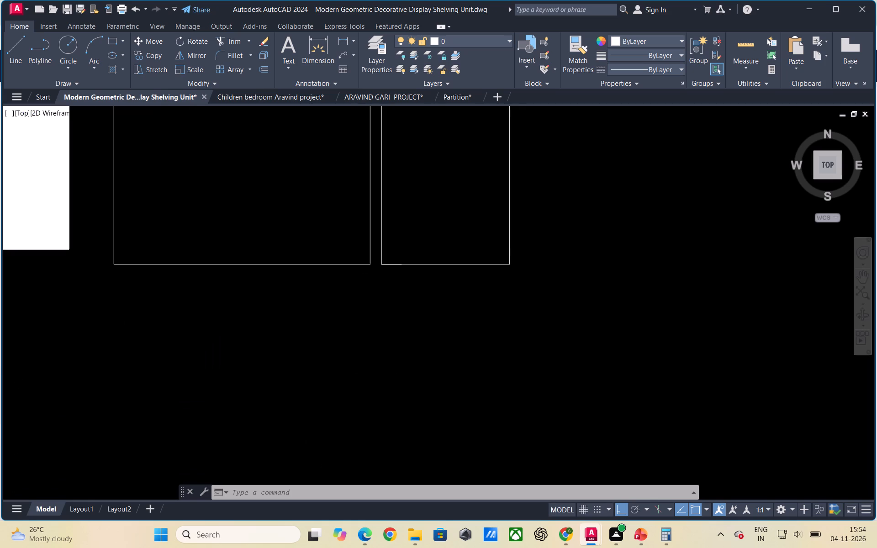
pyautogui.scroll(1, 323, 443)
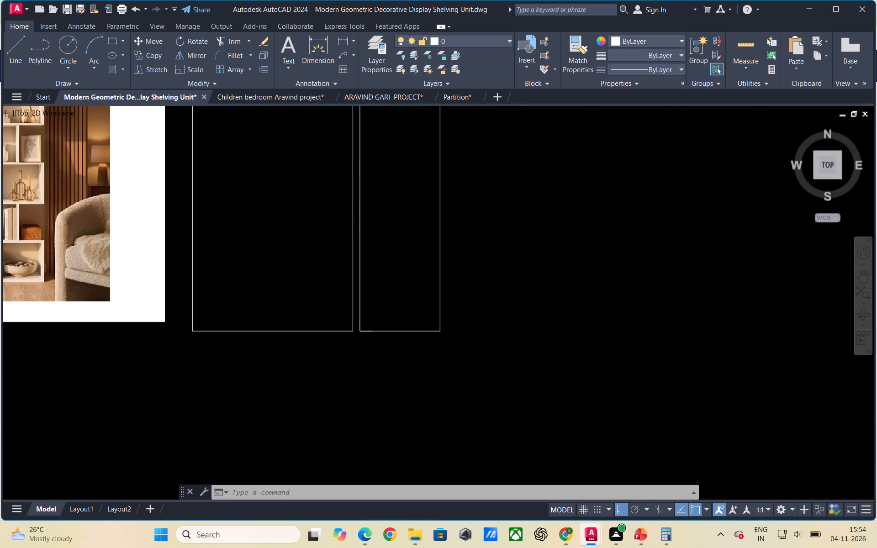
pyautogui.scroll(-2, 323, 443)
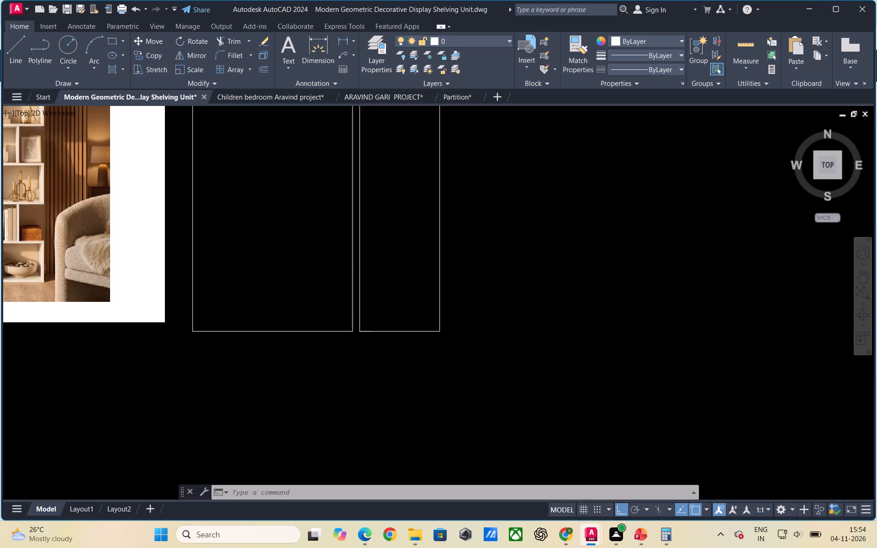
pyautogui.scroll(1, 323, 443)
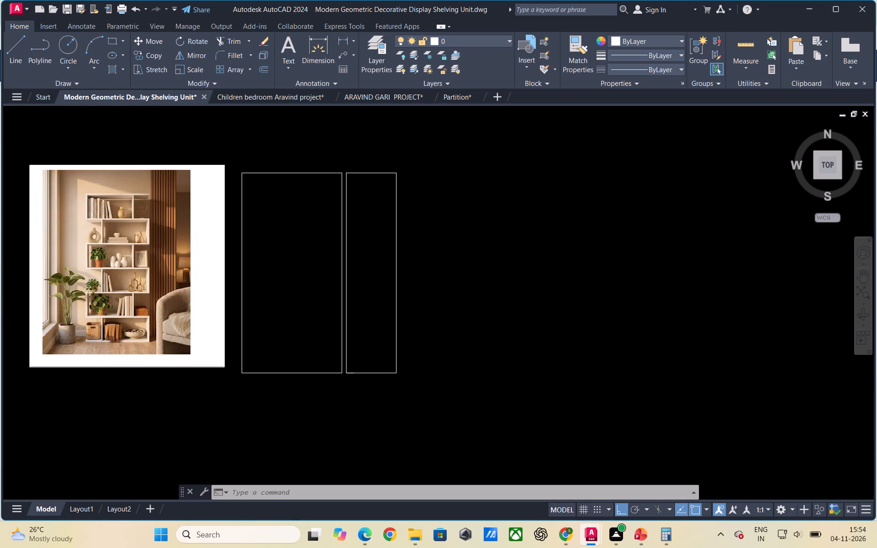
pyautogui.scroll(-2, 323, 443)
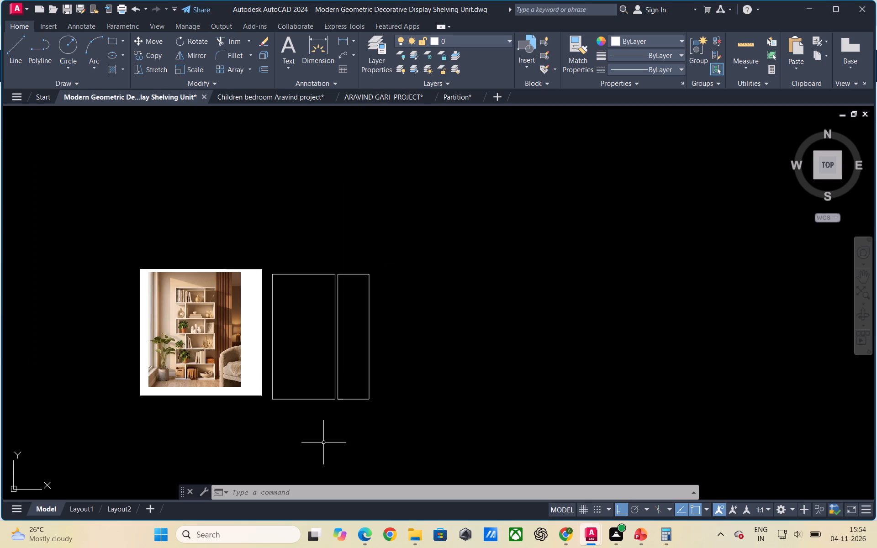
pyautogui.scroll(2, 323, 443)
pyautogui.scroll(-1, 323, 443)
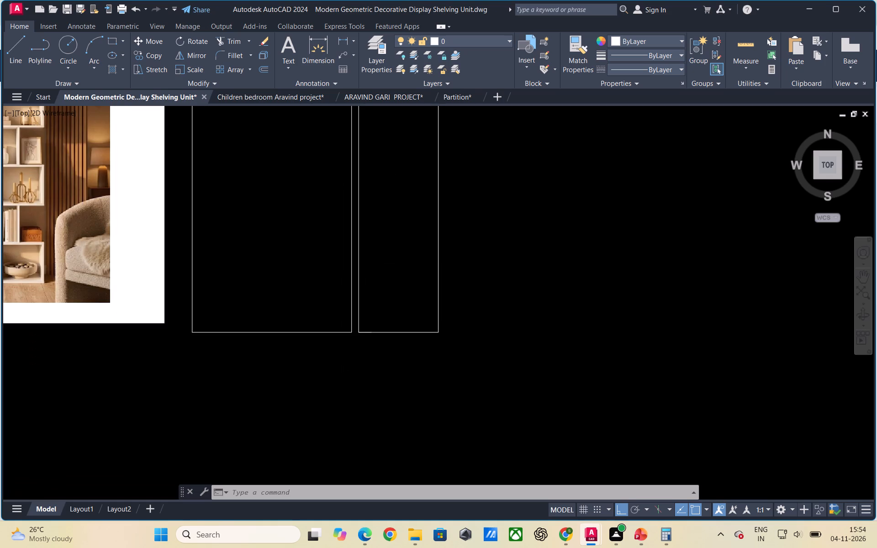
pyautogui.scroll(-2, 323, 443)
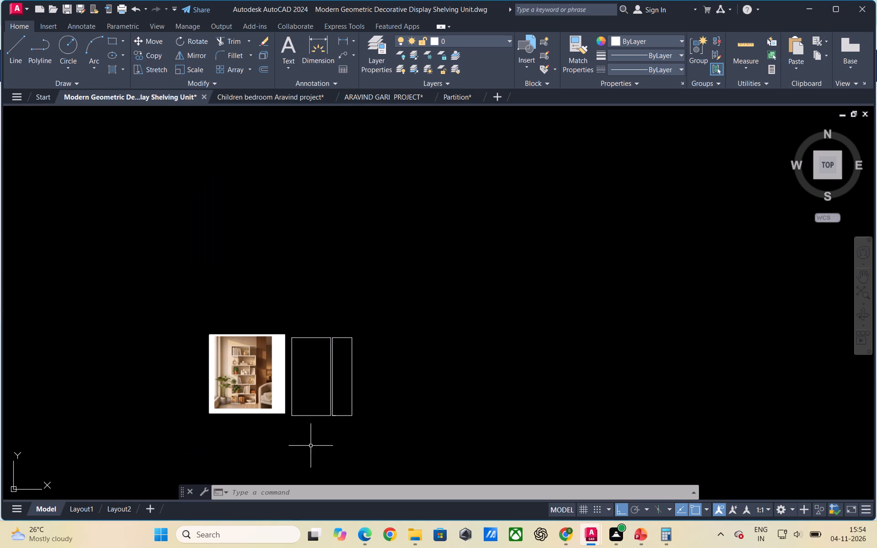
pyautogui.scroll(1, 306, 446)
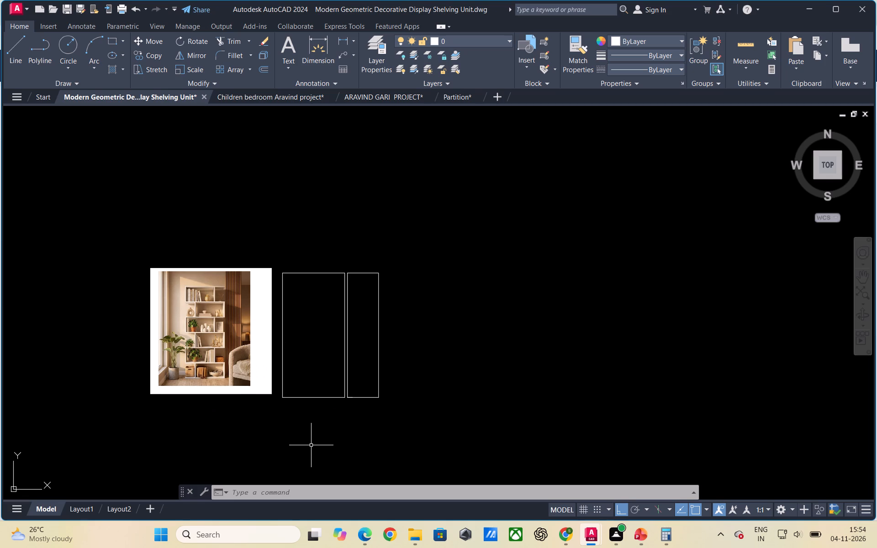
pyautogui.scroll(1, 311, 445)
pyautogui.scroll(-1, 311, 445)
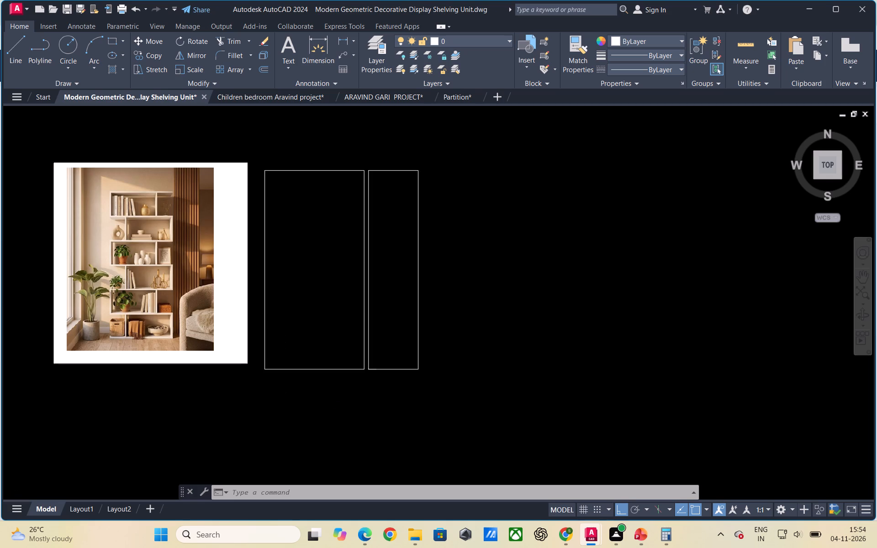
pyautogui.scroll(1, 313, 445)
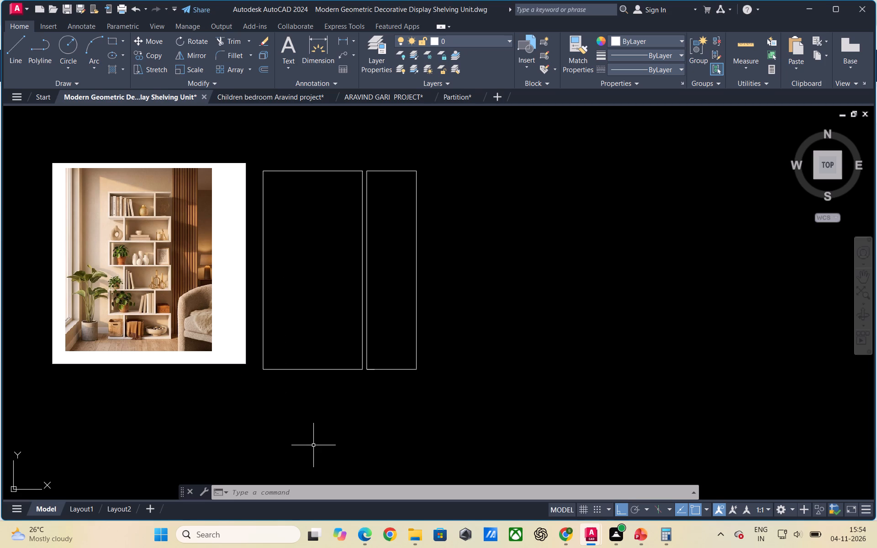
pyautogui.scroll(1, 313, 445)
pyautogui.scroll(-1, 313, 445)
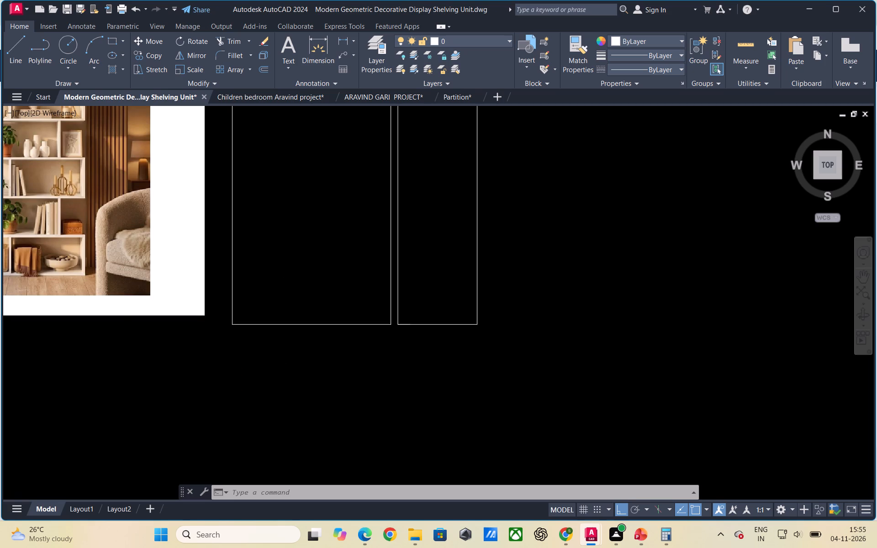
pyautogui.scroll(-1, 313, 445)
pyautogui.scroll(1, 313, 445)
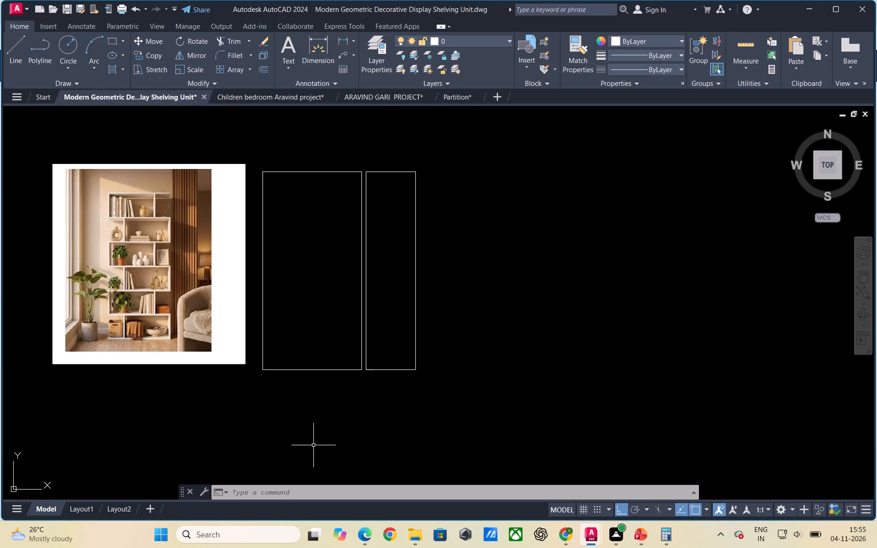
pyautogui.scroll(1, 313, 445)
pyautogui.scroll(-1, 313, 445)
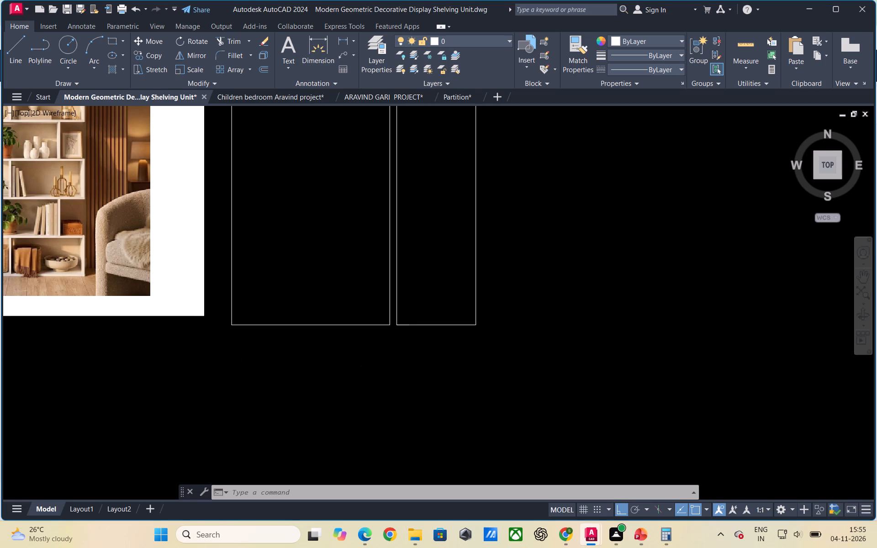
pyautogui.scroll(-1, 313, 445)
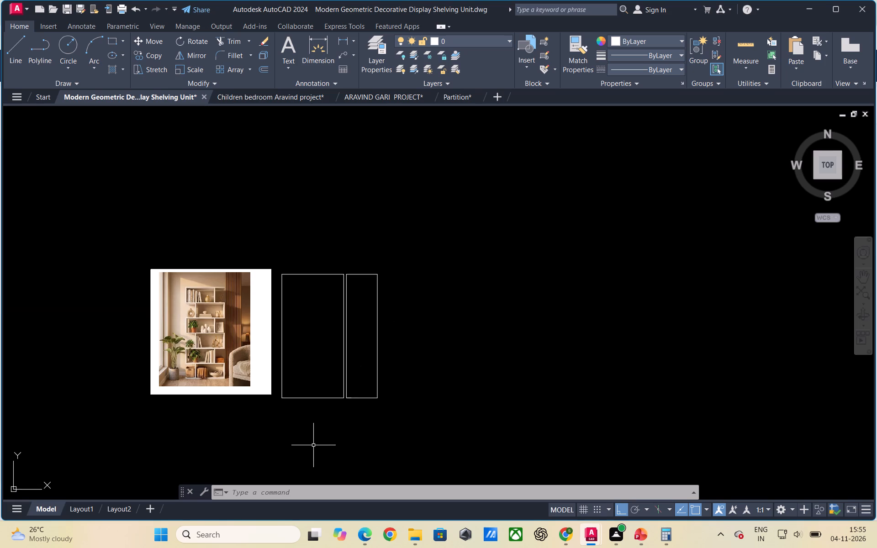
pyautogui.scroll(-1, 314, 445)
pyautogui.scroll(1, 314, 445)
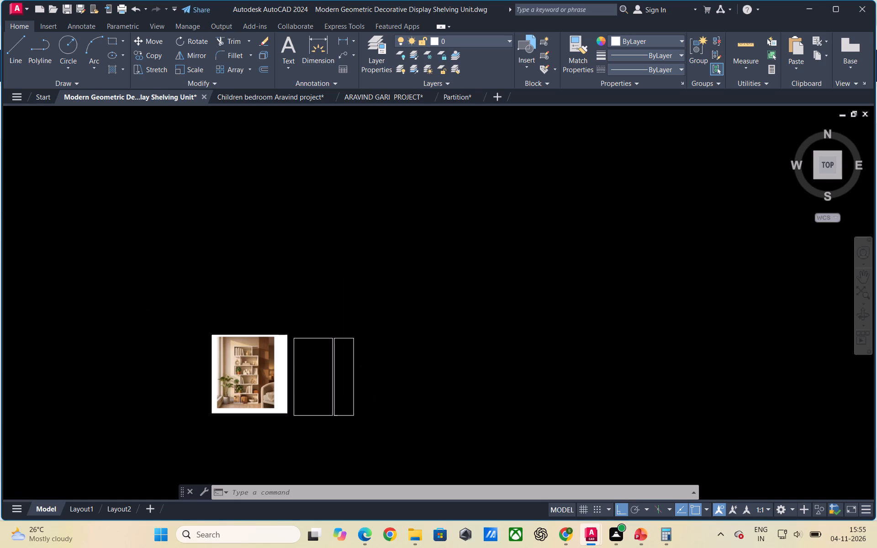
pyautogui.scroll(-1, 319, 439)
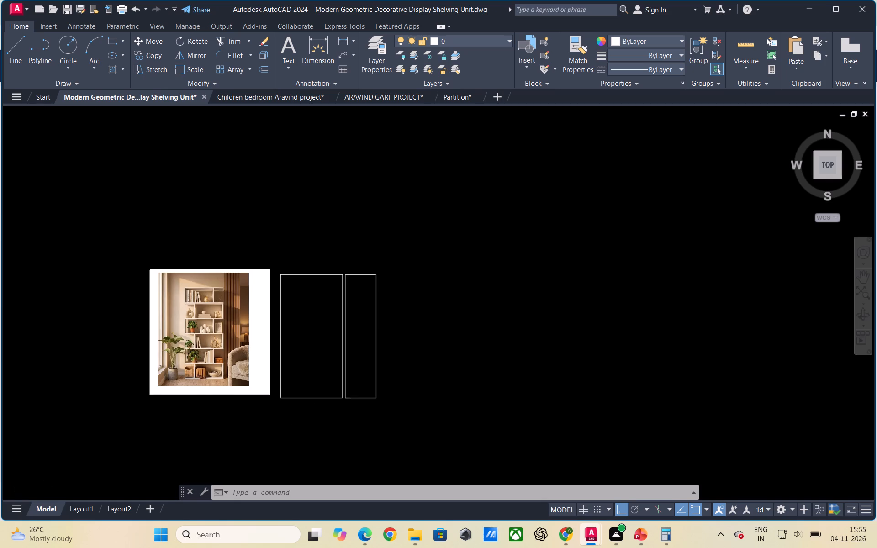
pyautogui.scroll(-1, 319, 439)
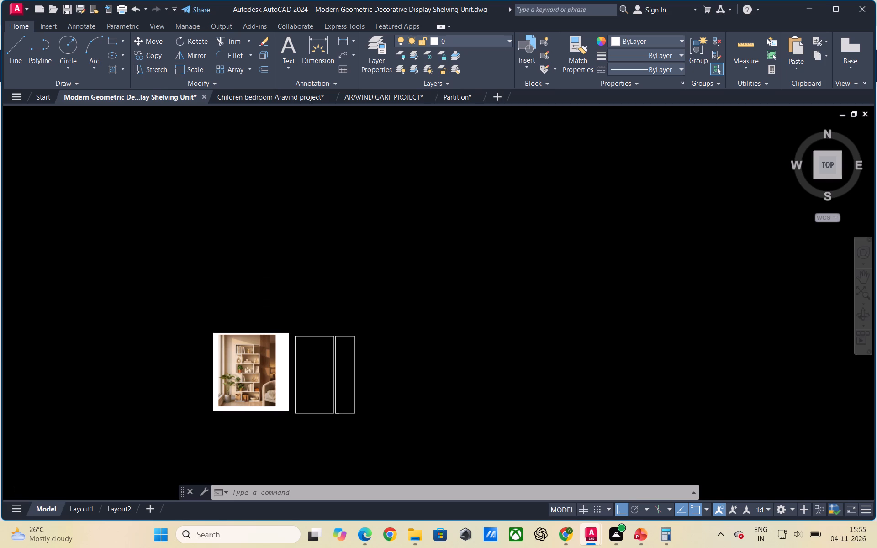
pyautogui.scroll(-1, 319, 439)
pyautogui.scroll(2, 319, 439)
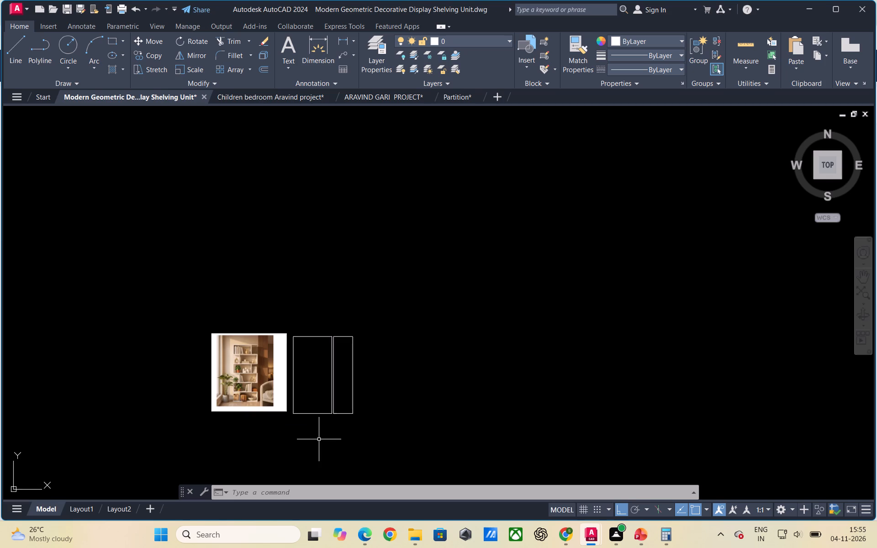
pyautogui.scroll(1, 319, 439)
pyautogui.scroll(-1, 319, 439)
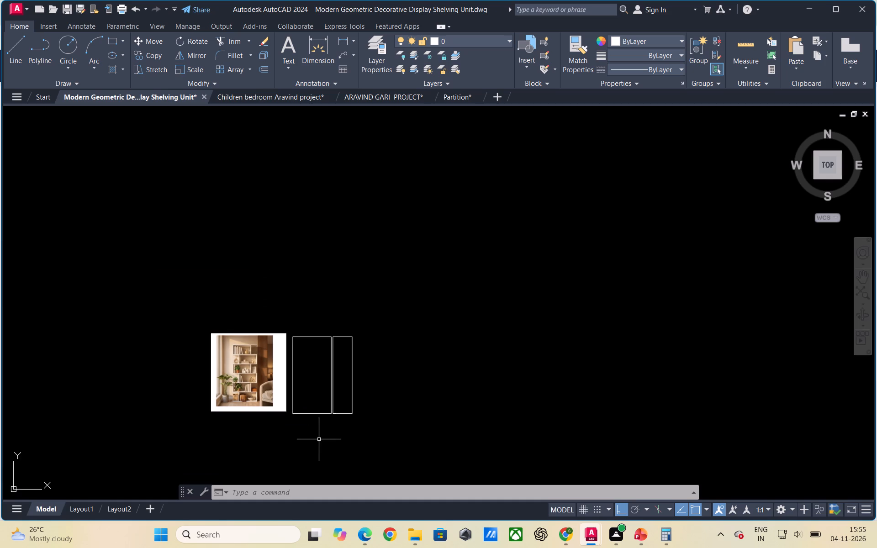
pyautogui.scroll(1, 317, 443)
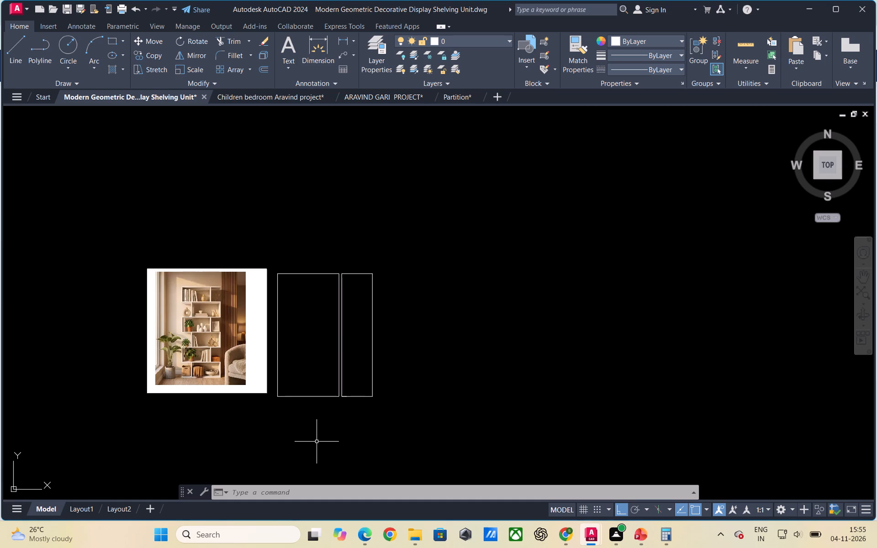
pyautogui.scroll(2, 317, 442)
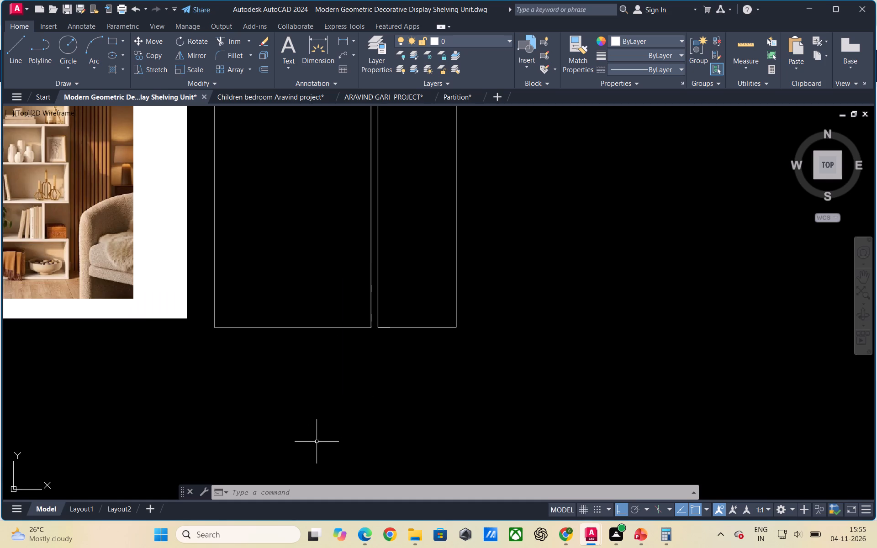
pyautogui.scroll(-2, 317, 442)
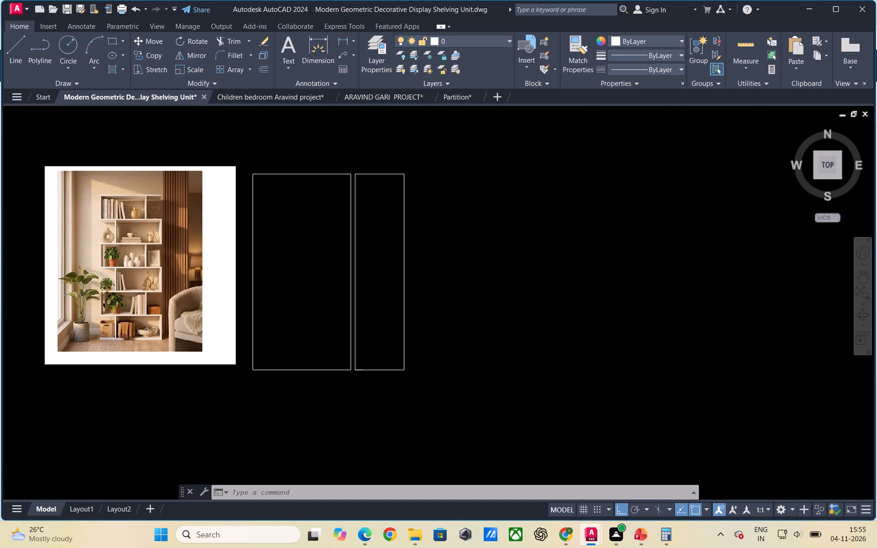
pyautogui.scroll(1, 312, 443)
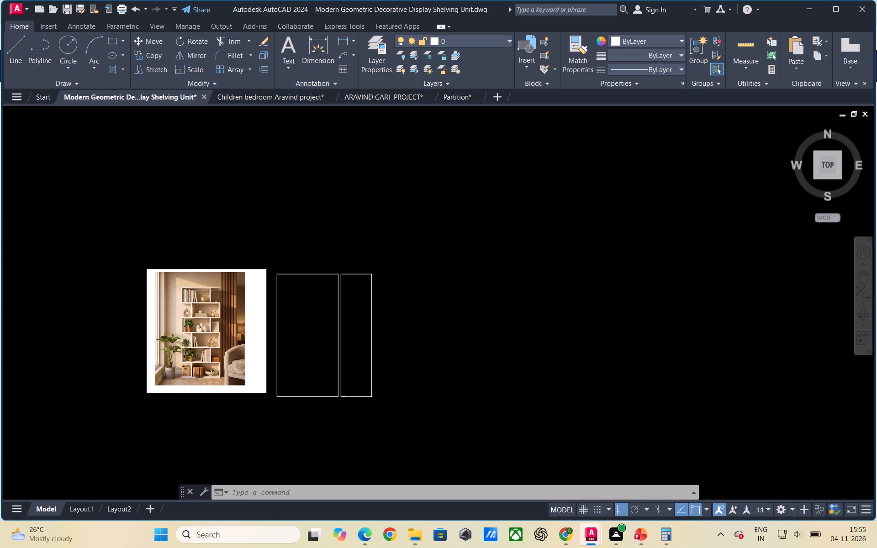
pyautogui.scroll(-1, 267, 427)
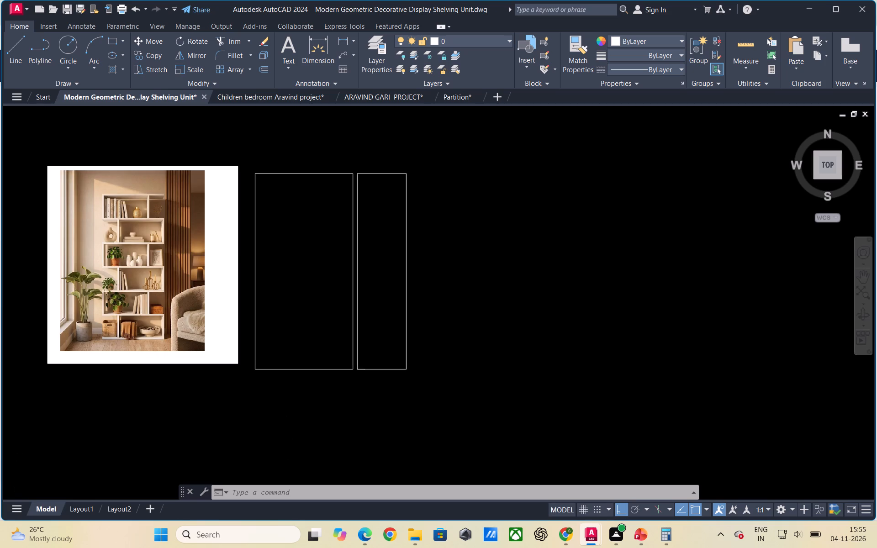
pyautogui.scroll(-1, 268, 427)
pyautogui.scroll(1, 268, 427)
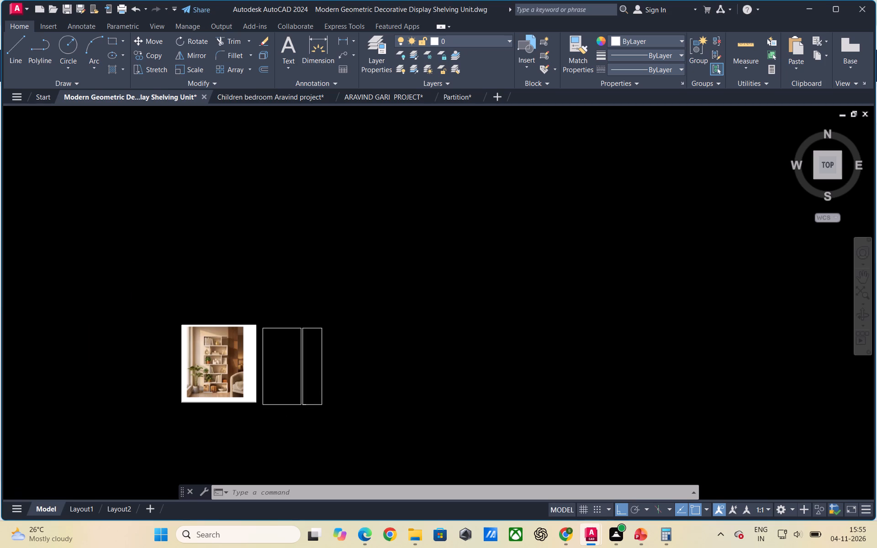
# Examine the shelf layout in the reference image against the main outline and the narrow rectangle.
pyautogui.scroll(-1, 268, 427)
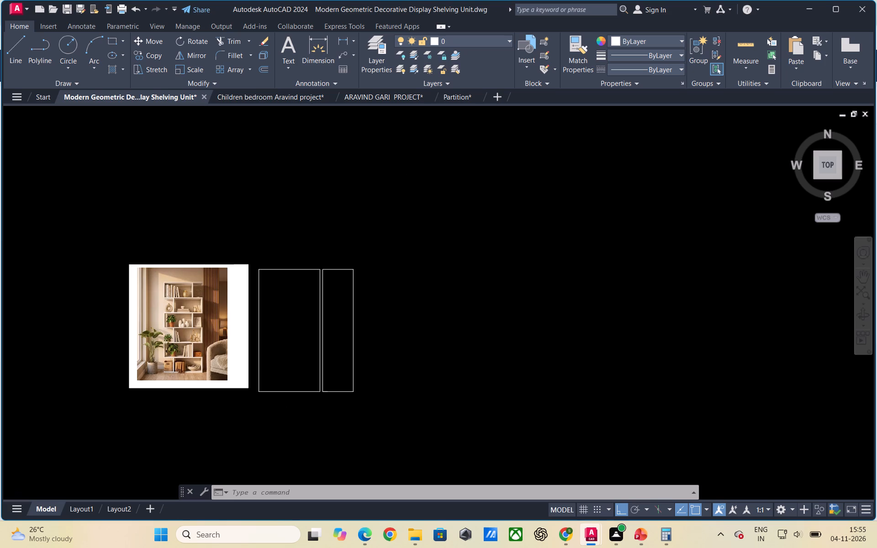
pyautogui.scroll(1, 268, 427)
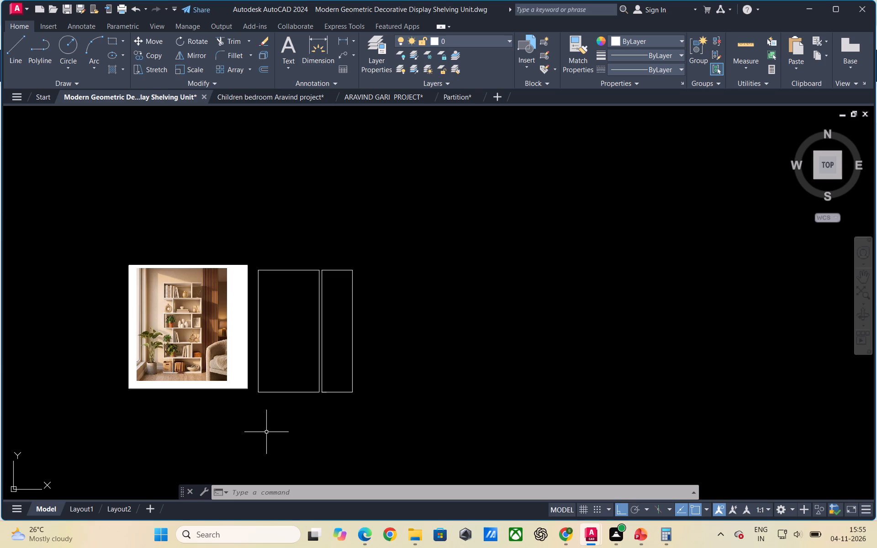
pyautogui.scroll(-1, 304, 369)
pyautogui.scroll(3, 275, 362)
pyautogui.scroll(-1, 288, 284)
pyautogui.scroll(-1, 237, 306)
pyautogui.moveTo(242, 331); pyautogui.dragTo(255, 356, button='middle')
pyautogui.scroll(1, 305, 424)
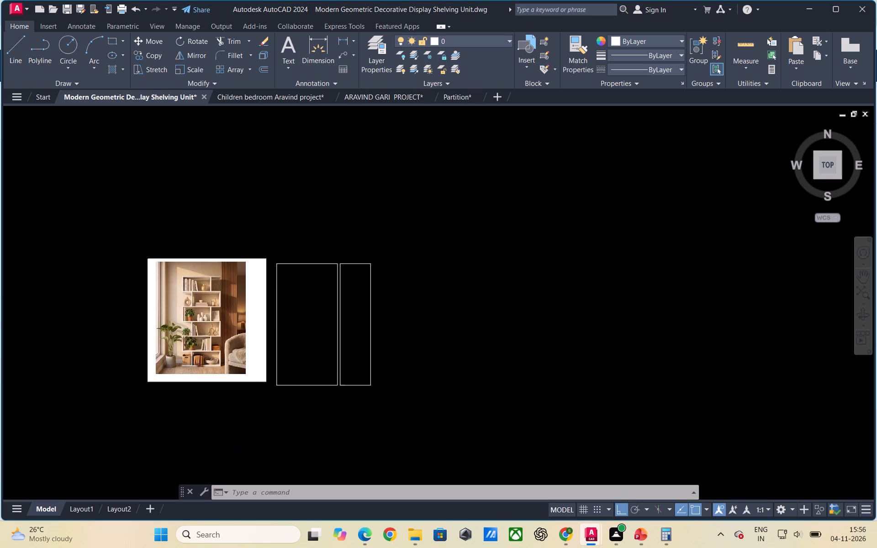
pyautogui.scroll(1, 305, 424)
pyautogui.moveTo(292, 339); pyautogui.dragTo(293, 367, button='middle')
pyautogui.moveTo(273, 276); pyautogui.dragTo(319, 326, button='middle')
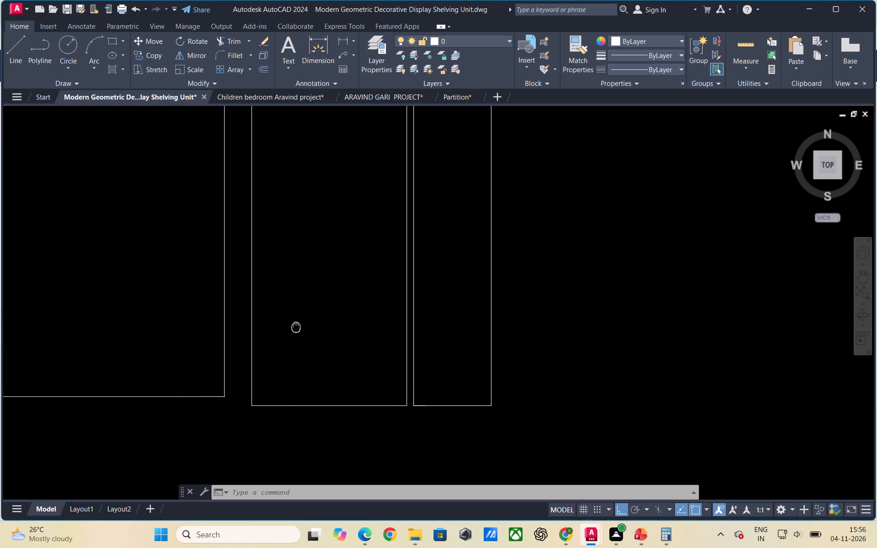
pyautogui.moveTo(319, 326); pyautogui.dragTo(396, 322, button='middle')
pyautogui.scroll(-2, 191, 294)
pyautogui.scroll(1, 304, 295)
pyautogui.scroll(-1, 304, 295)
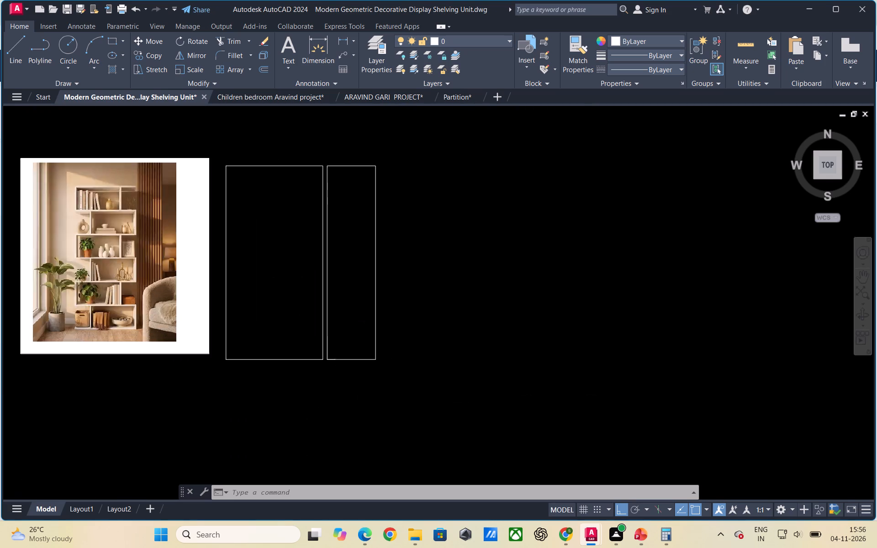
pyautogui.scroll(2, 351, 312)
pyautogui.scroll(-1, 407, 345)
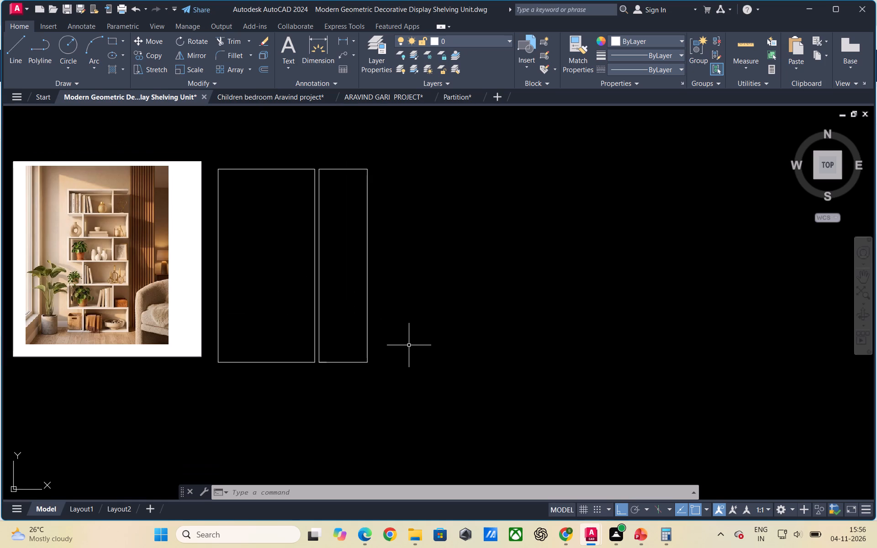
pyautogui.scroll(1, 411, 345)
pyautogui.scroll(-2, 412, 345)
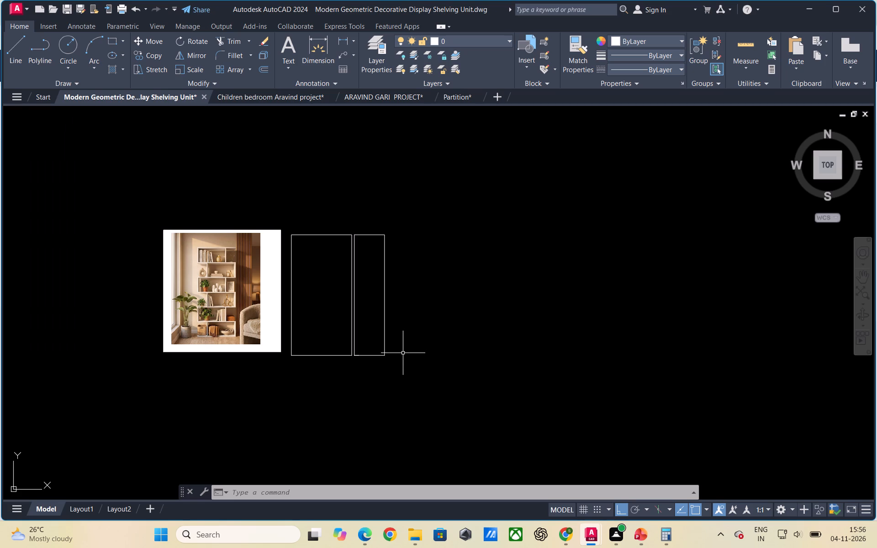
pyautogui.scroll(-1, 271, 358)
pyautogui.scroll(1, 258, 363)
pyautogui.scroll(-1, 228, 371)
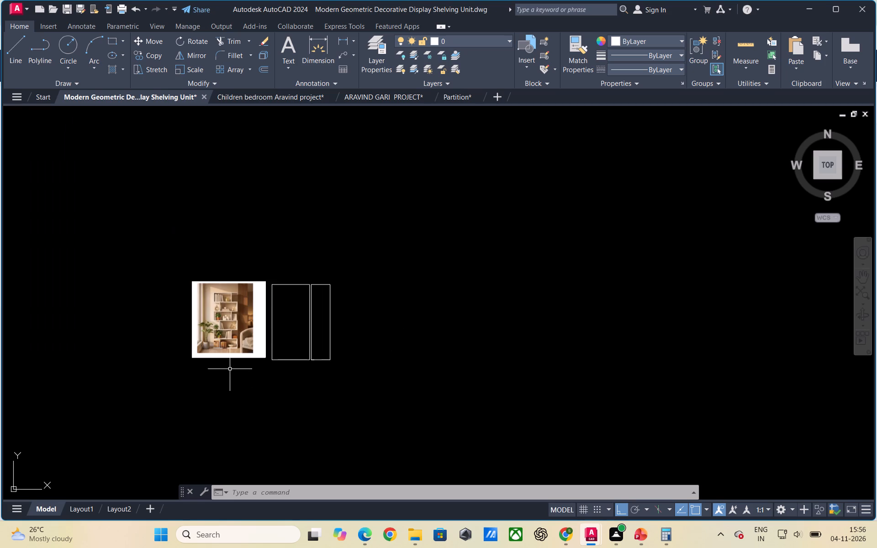
pyautogui.scroll(2, 285, 348)
pyautogui.scroll(-1, 285, 348)
pyautogui.scroll(1, 245, 370)
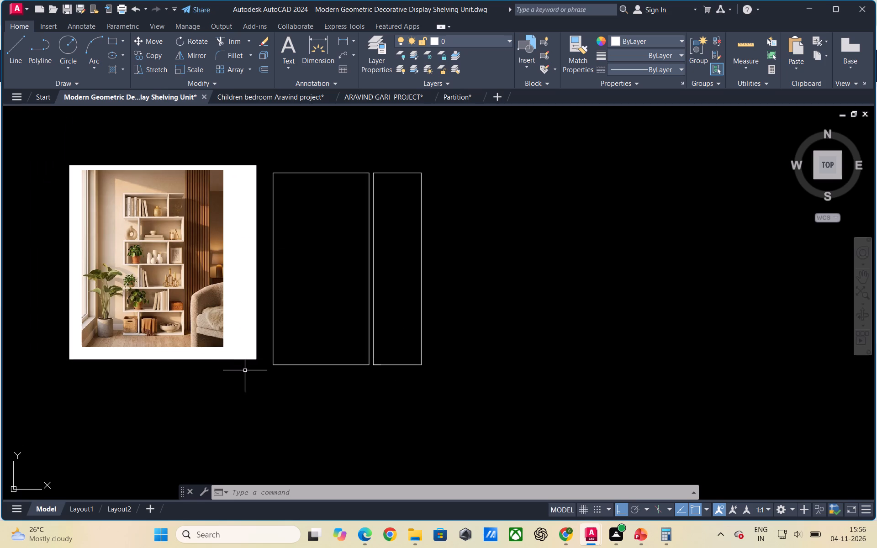
pyautogui.scroll(-1, 247, 370)
pyautogui.scroll(1, 247, 370)
pyautogui.scroll(-2, 247, 366)
pyautogui.moveTo(278, 342); pyautogui.dragTo(292, 353, button='middle')
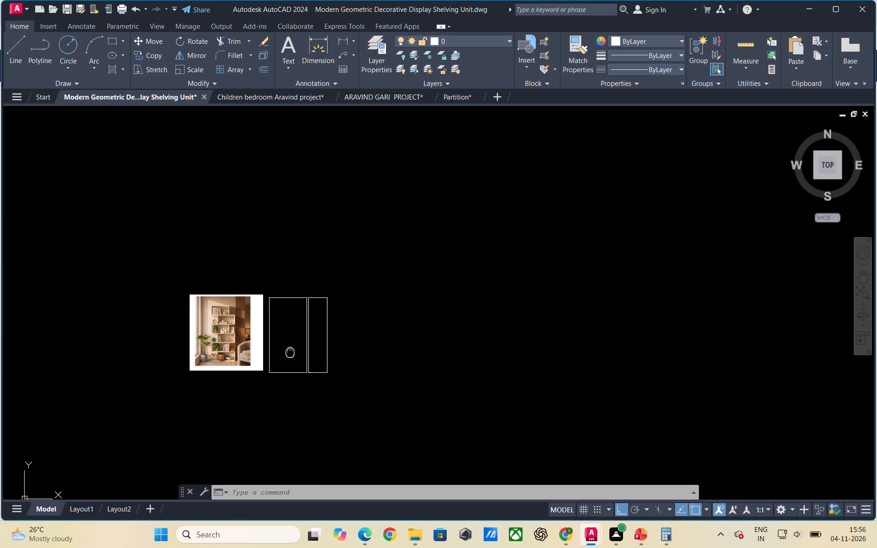
pyautogui.moveTo(292, 353); pyautogui.dragTo(348, 278, button='middle')
pyautogui.scroll(2, 322, 249)
pyautogui.scroll(1, 297, 286)
pyautogui.scroll(-1, 211, 339)
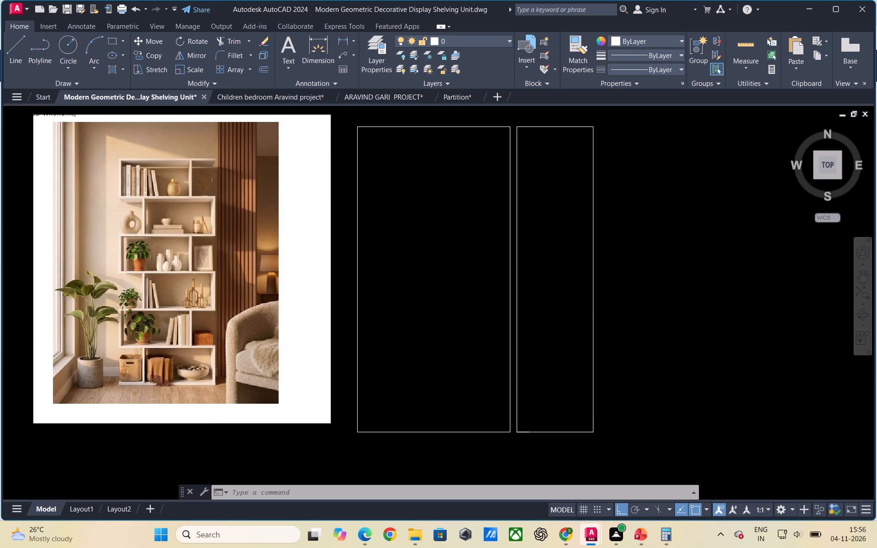
pyautogui.scroll(1, 391, 248)
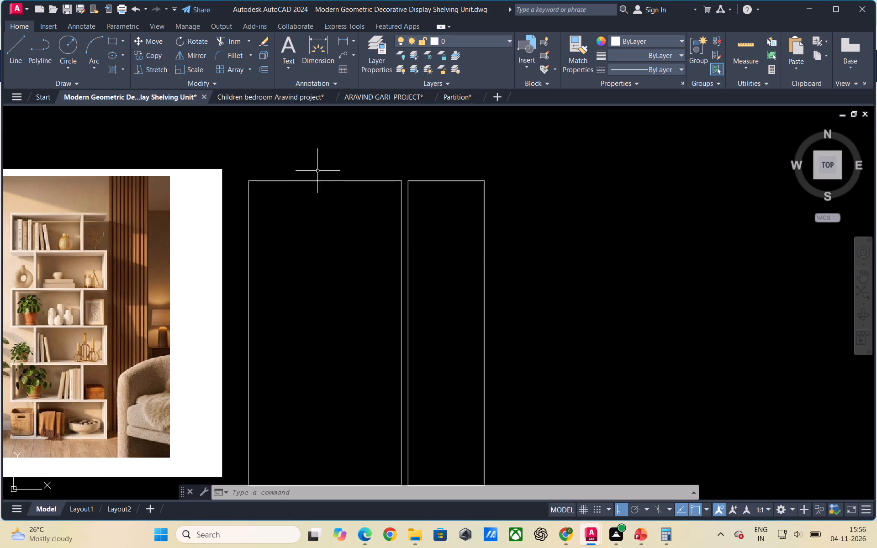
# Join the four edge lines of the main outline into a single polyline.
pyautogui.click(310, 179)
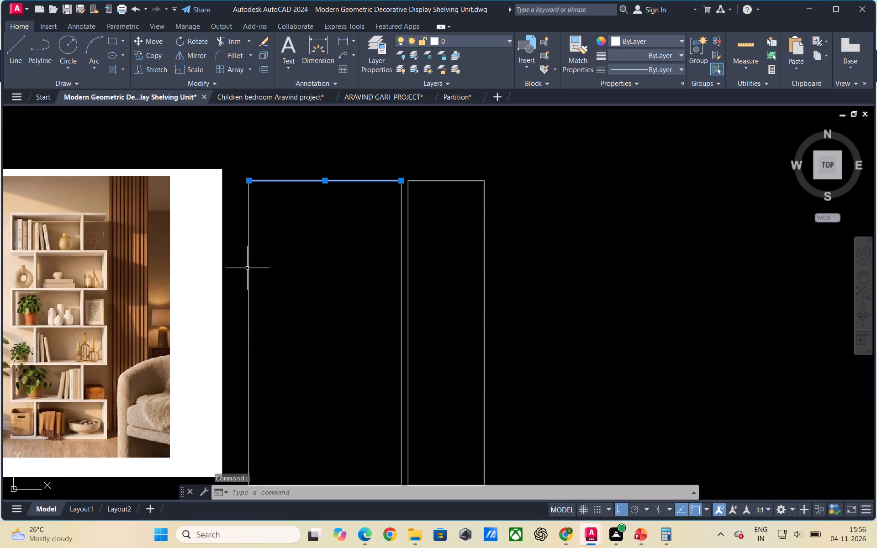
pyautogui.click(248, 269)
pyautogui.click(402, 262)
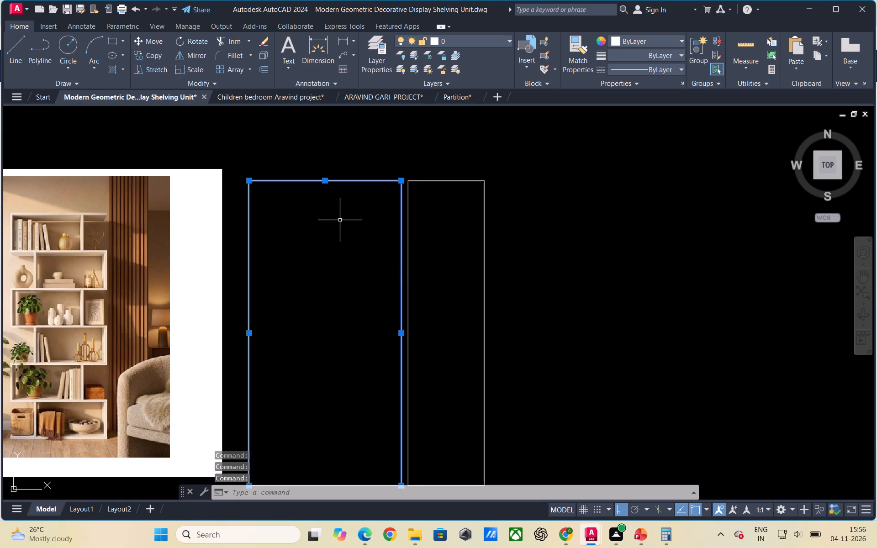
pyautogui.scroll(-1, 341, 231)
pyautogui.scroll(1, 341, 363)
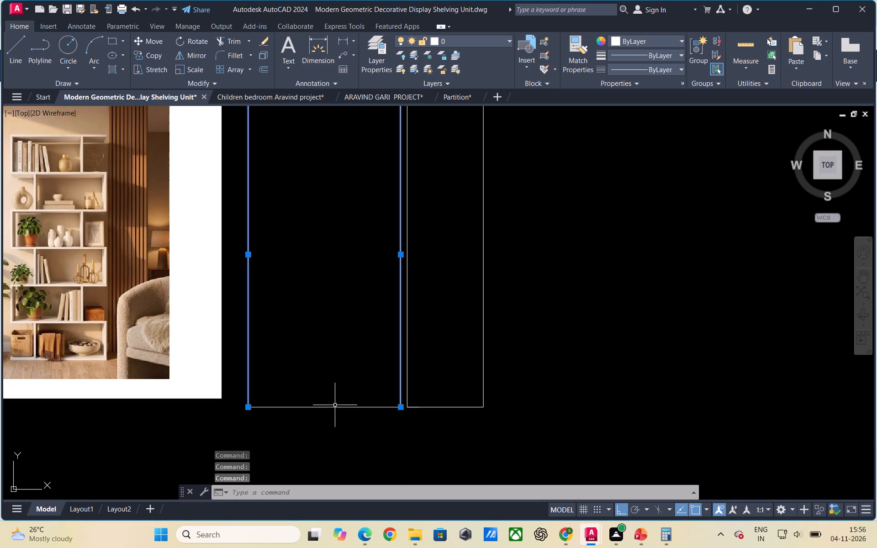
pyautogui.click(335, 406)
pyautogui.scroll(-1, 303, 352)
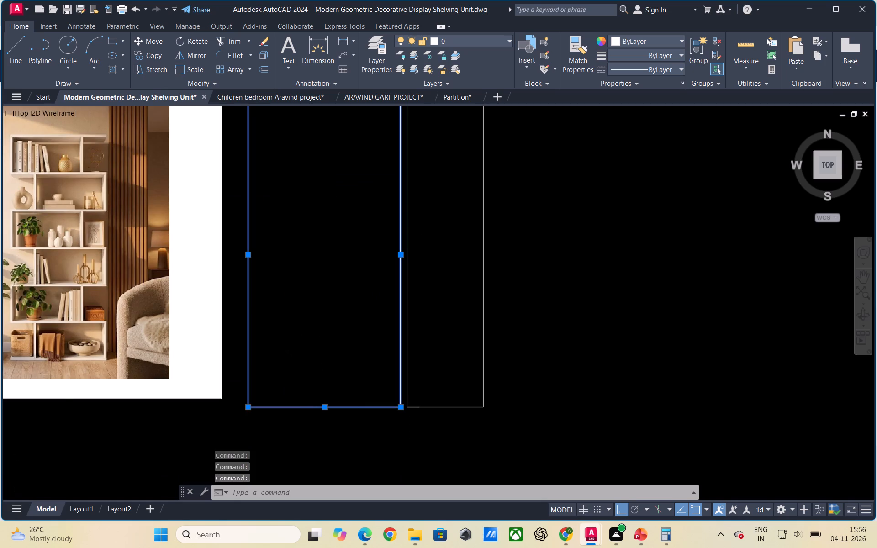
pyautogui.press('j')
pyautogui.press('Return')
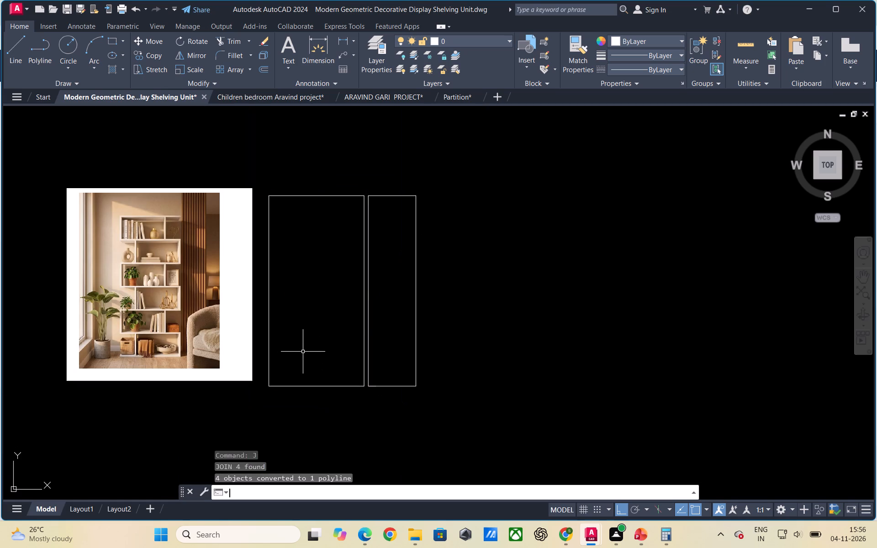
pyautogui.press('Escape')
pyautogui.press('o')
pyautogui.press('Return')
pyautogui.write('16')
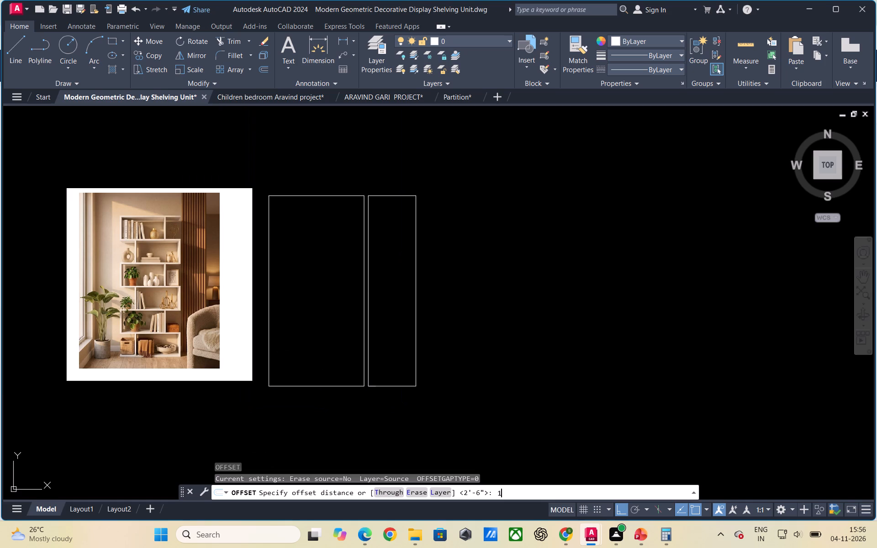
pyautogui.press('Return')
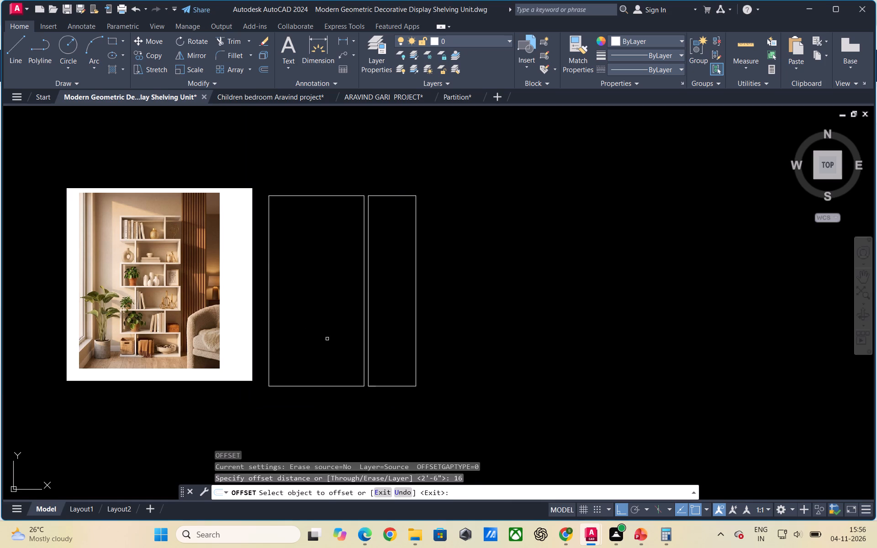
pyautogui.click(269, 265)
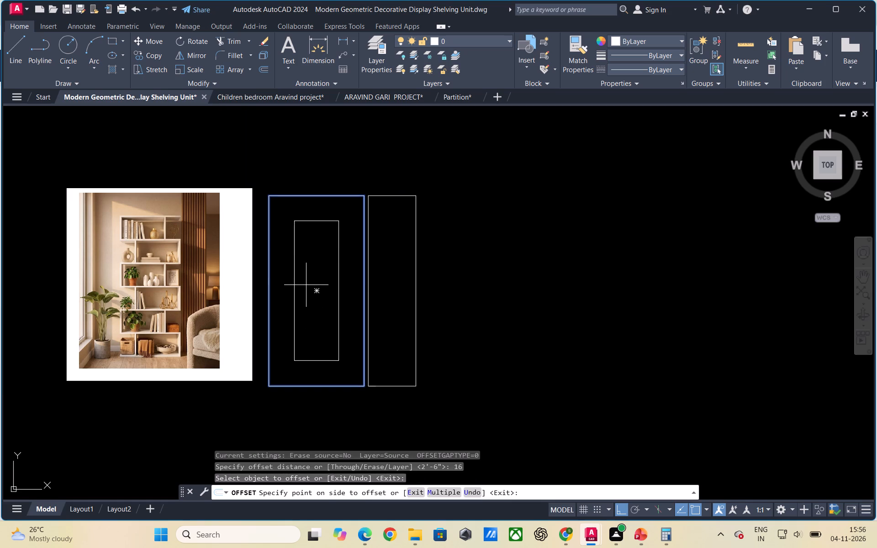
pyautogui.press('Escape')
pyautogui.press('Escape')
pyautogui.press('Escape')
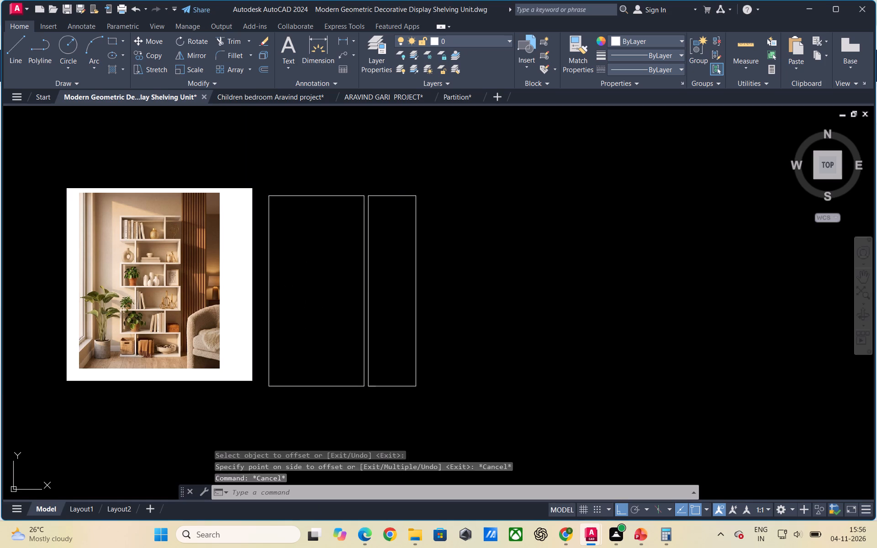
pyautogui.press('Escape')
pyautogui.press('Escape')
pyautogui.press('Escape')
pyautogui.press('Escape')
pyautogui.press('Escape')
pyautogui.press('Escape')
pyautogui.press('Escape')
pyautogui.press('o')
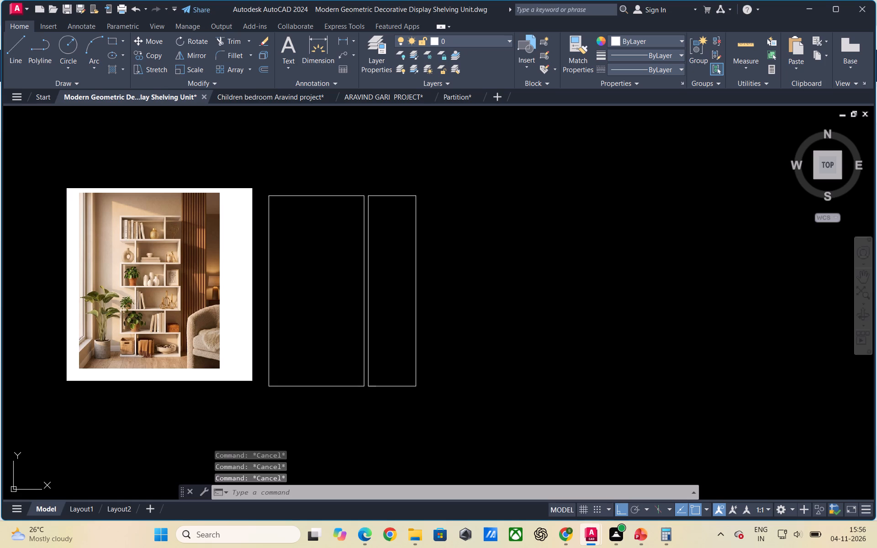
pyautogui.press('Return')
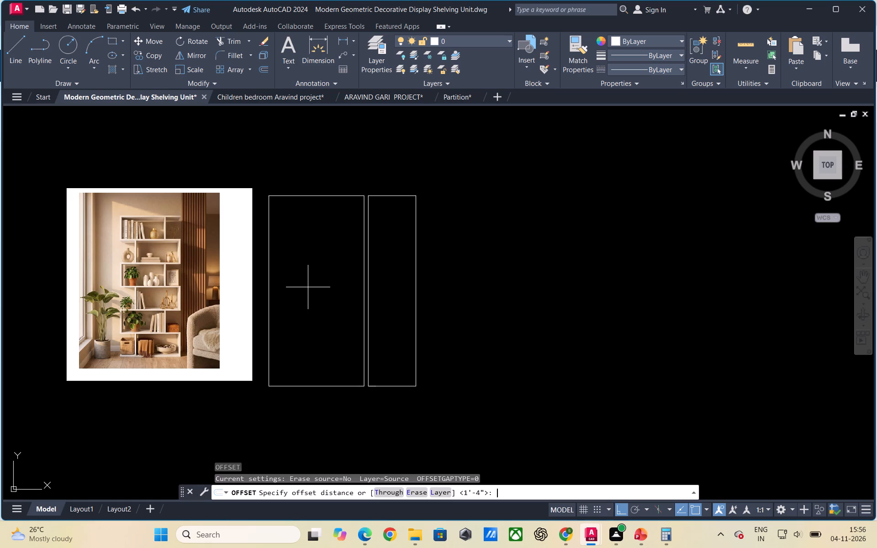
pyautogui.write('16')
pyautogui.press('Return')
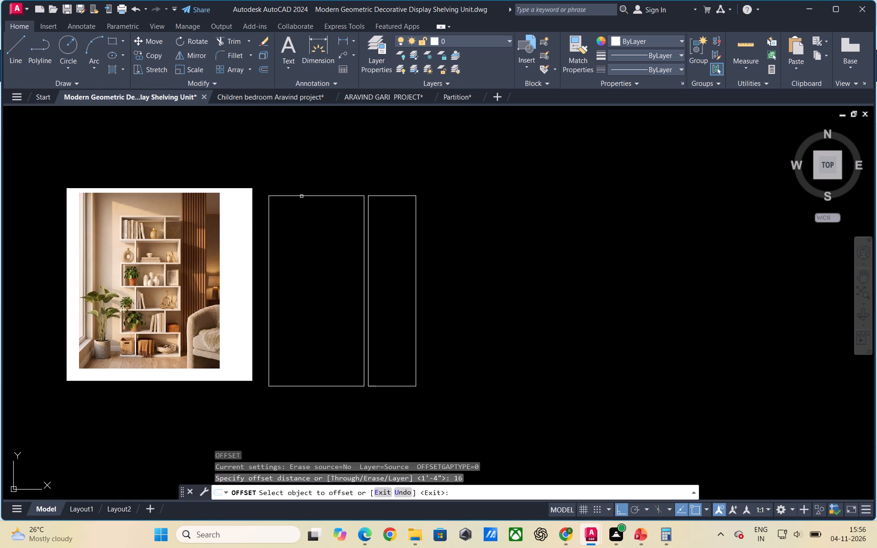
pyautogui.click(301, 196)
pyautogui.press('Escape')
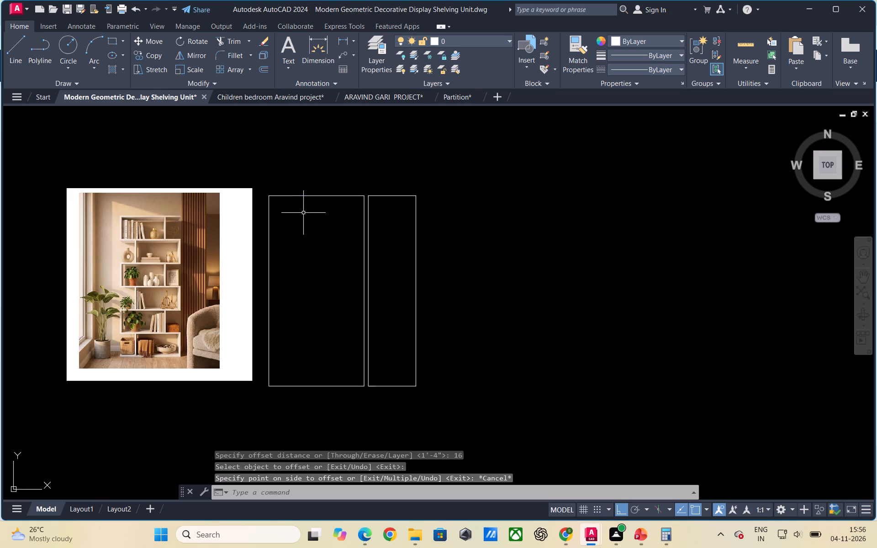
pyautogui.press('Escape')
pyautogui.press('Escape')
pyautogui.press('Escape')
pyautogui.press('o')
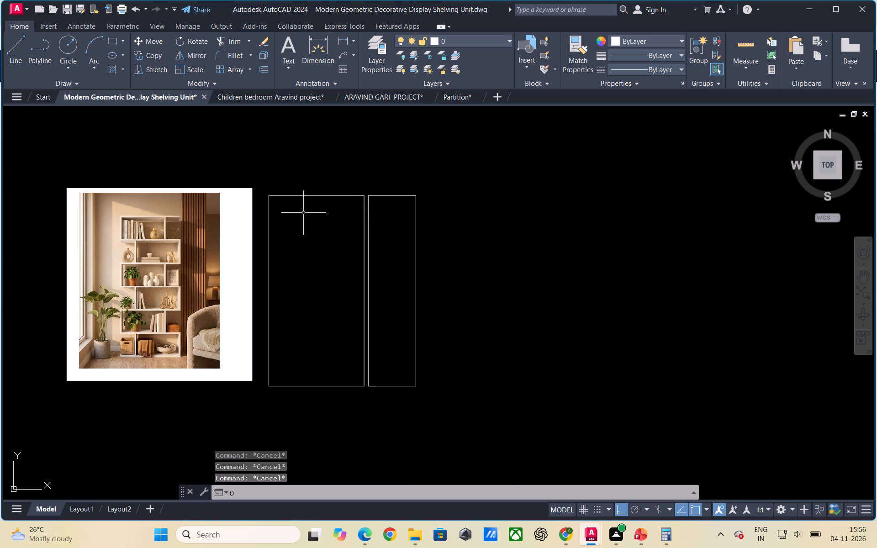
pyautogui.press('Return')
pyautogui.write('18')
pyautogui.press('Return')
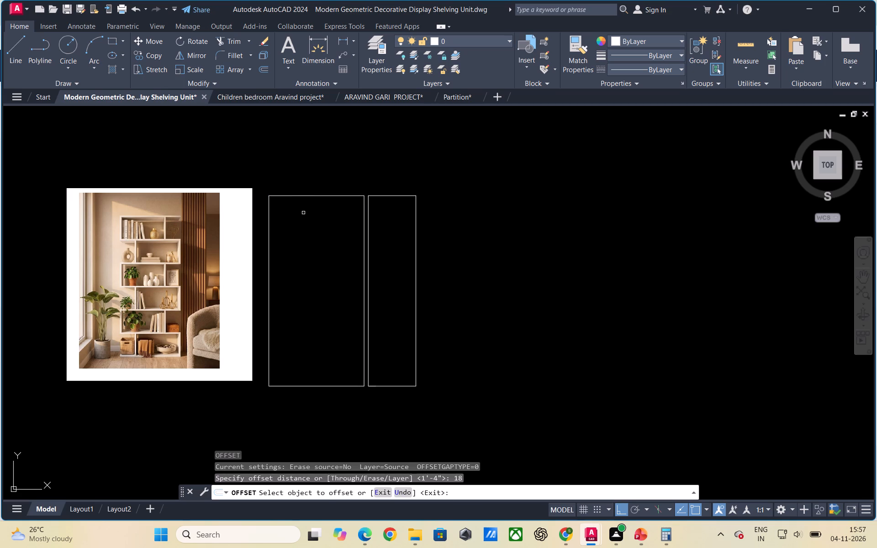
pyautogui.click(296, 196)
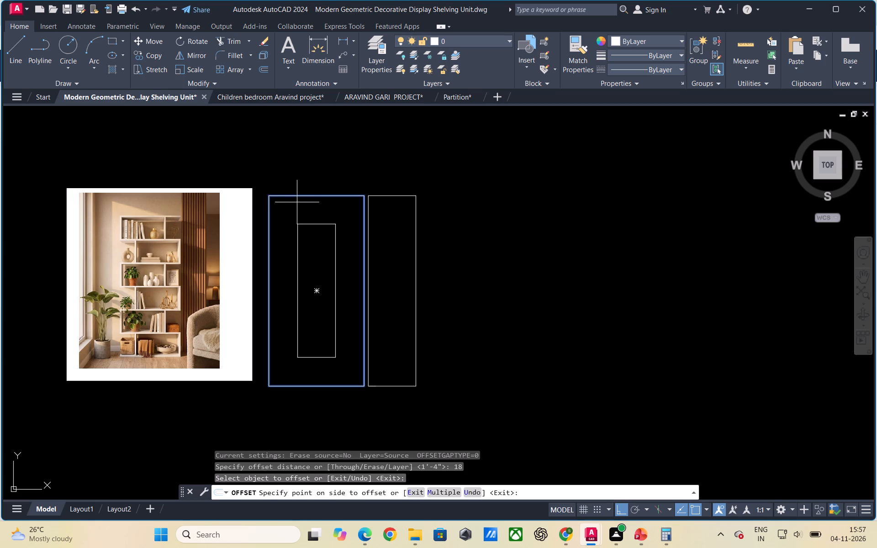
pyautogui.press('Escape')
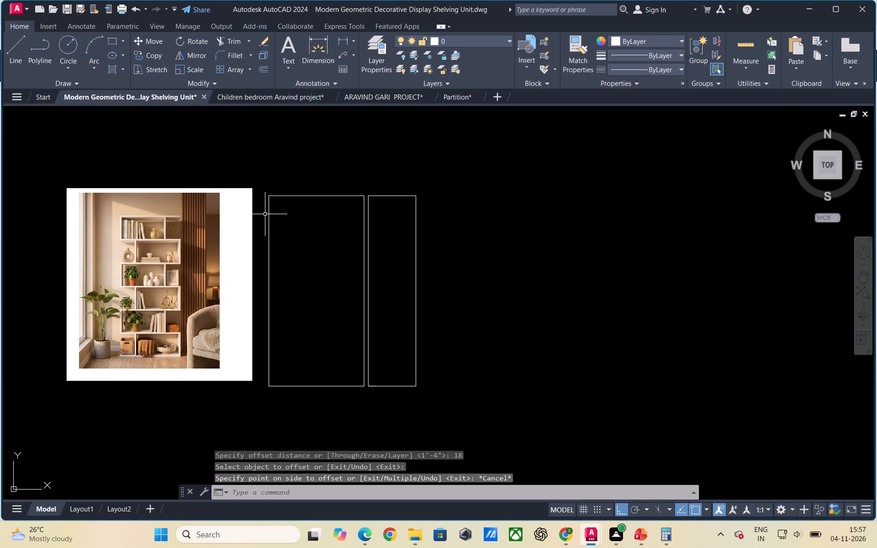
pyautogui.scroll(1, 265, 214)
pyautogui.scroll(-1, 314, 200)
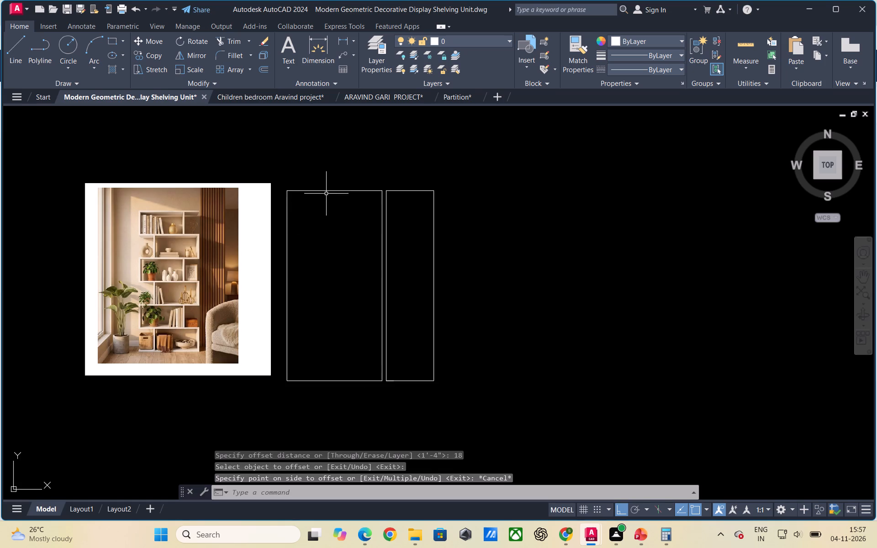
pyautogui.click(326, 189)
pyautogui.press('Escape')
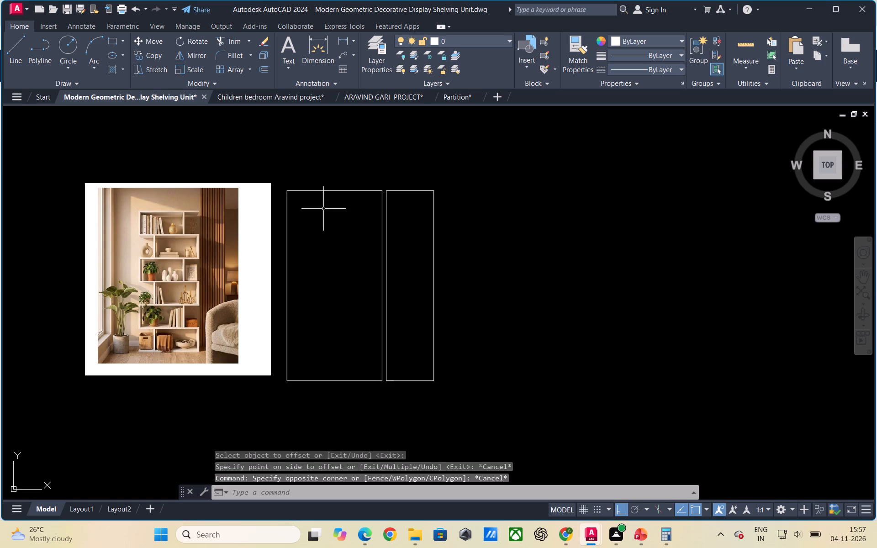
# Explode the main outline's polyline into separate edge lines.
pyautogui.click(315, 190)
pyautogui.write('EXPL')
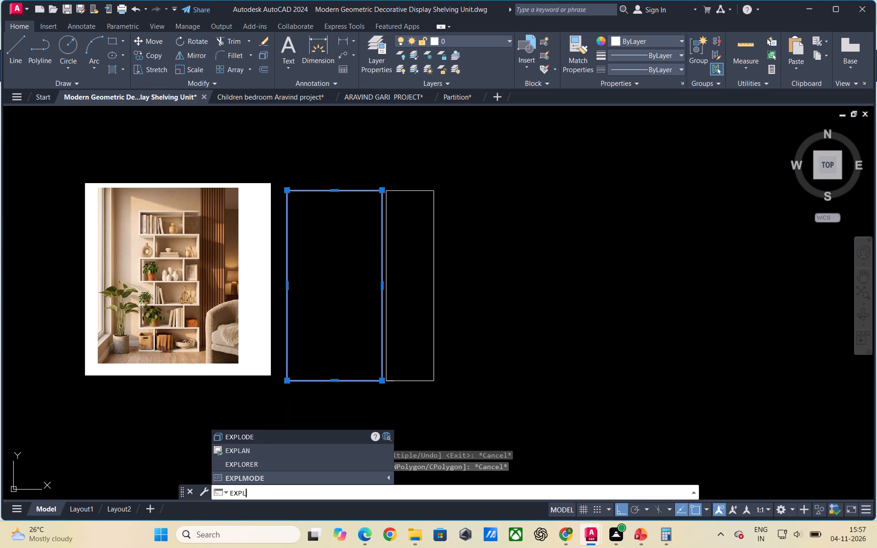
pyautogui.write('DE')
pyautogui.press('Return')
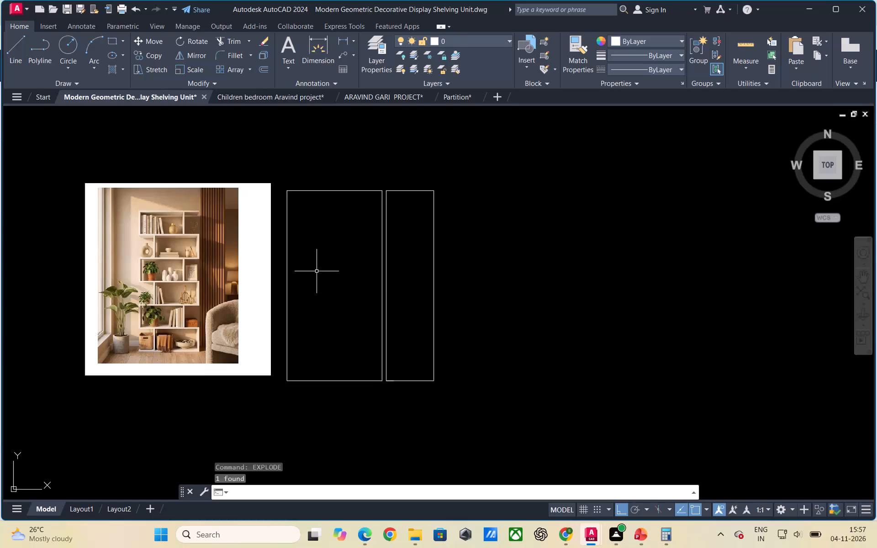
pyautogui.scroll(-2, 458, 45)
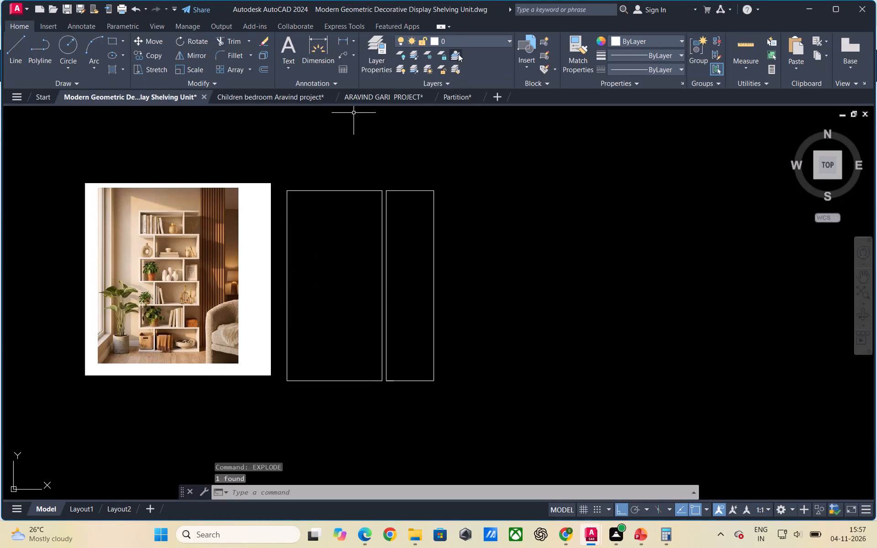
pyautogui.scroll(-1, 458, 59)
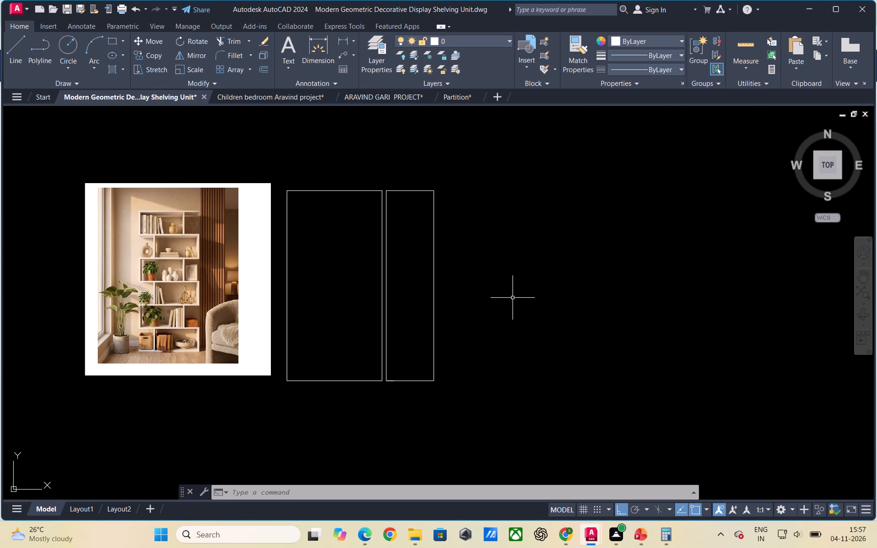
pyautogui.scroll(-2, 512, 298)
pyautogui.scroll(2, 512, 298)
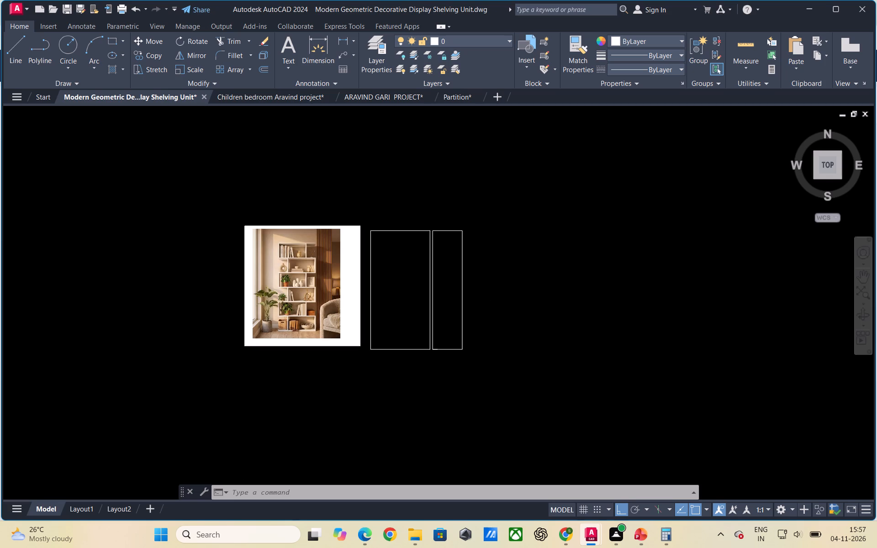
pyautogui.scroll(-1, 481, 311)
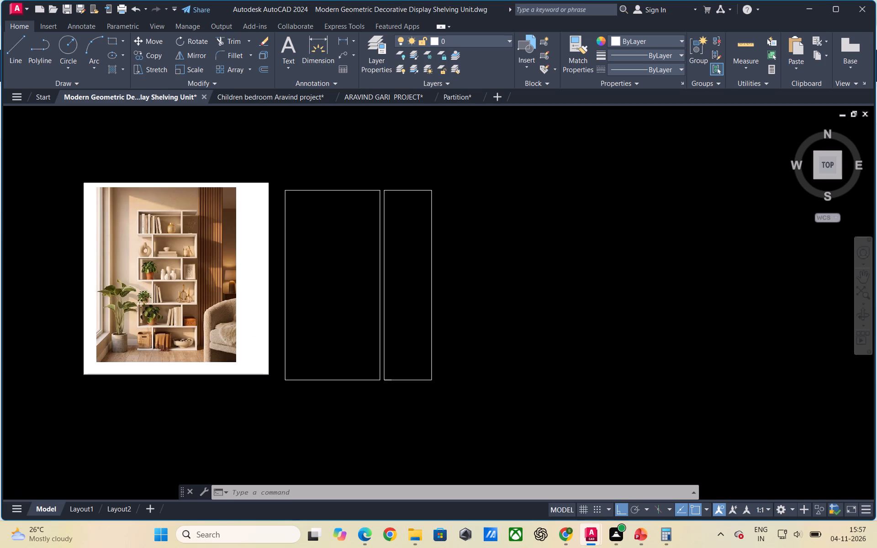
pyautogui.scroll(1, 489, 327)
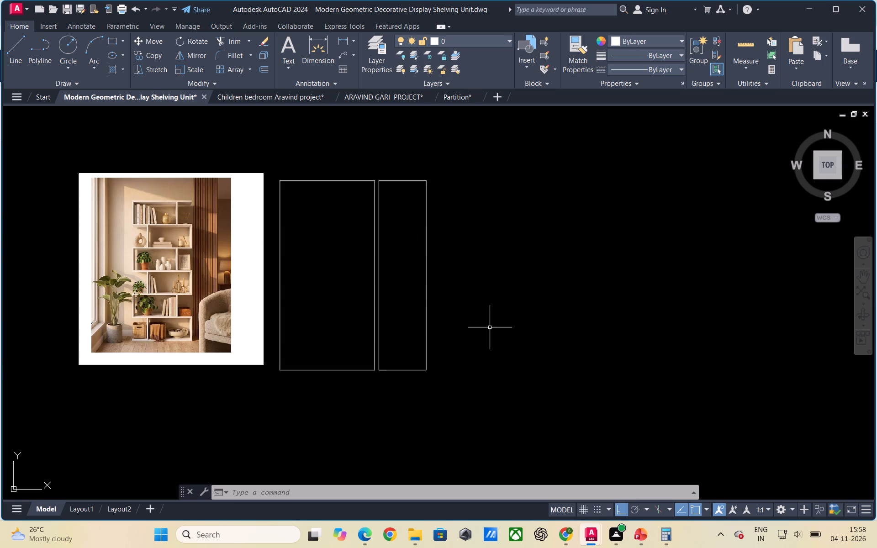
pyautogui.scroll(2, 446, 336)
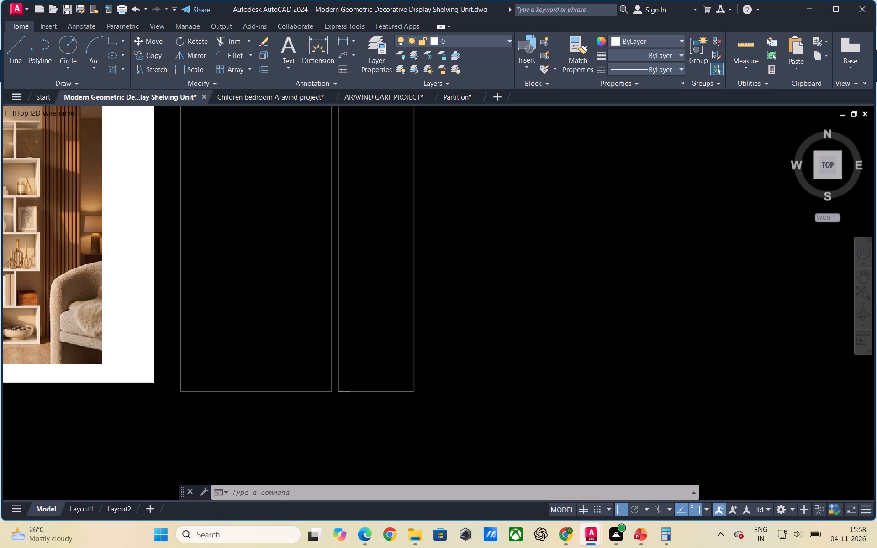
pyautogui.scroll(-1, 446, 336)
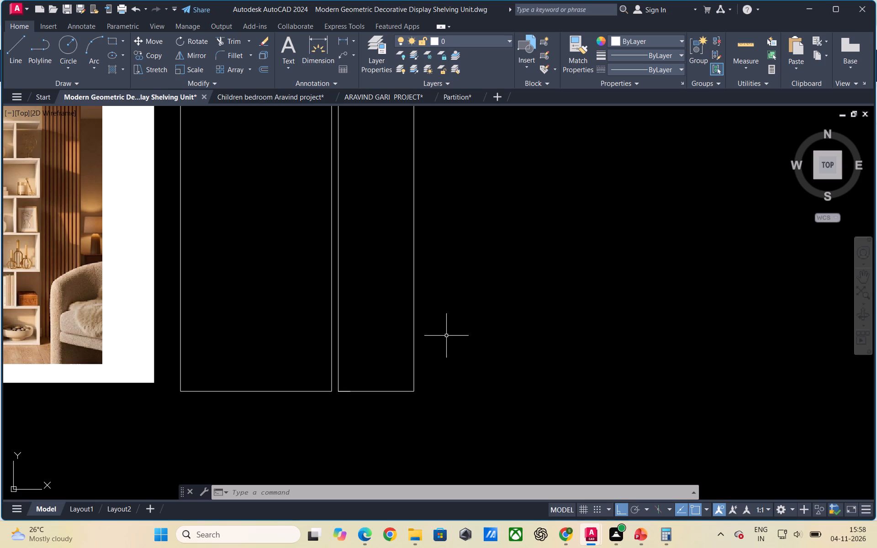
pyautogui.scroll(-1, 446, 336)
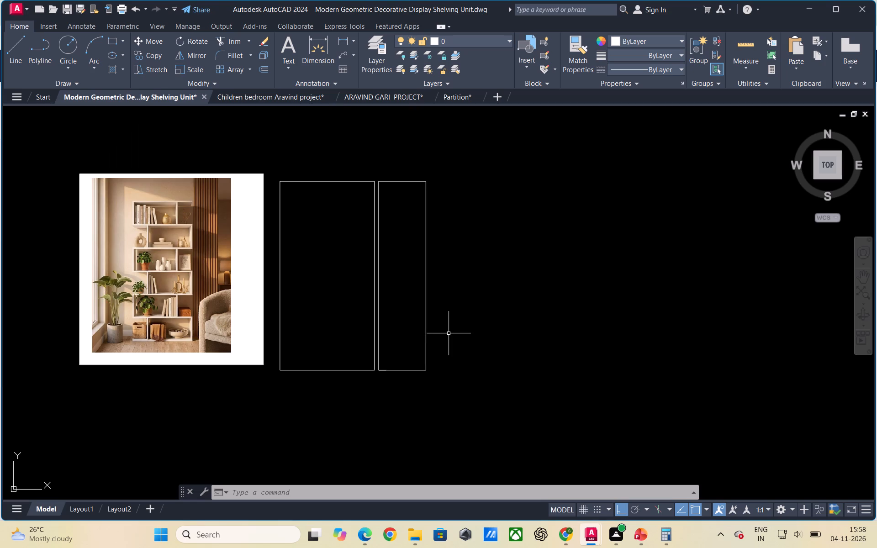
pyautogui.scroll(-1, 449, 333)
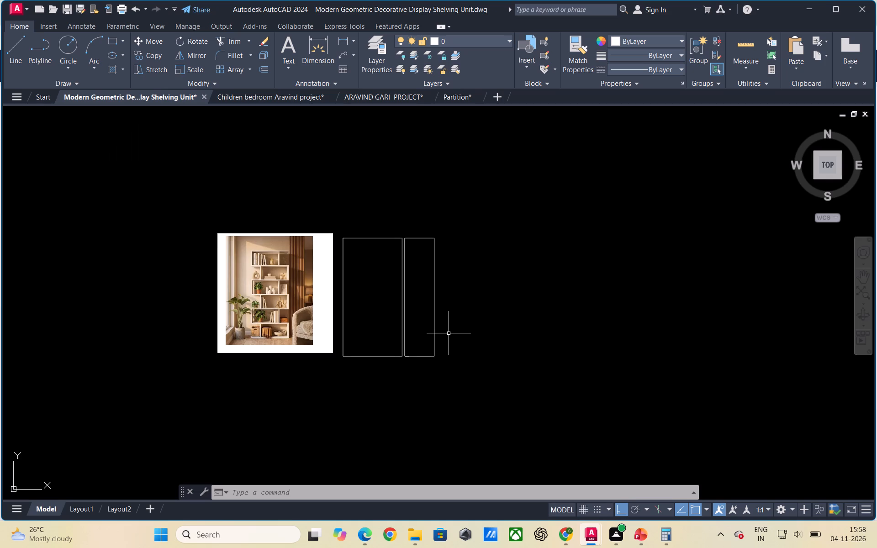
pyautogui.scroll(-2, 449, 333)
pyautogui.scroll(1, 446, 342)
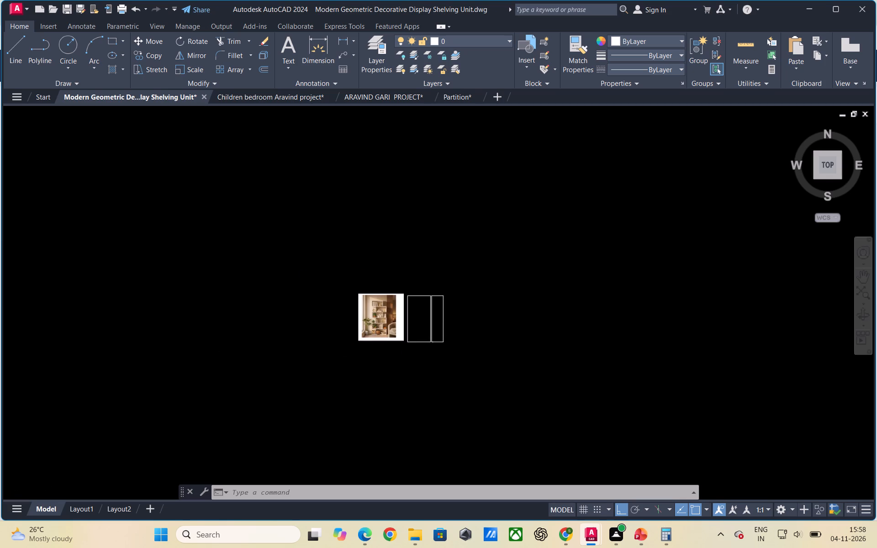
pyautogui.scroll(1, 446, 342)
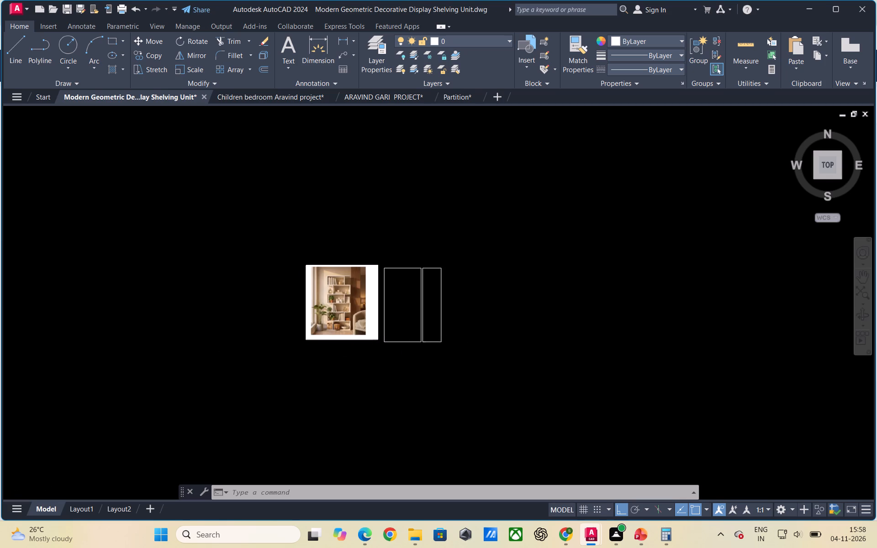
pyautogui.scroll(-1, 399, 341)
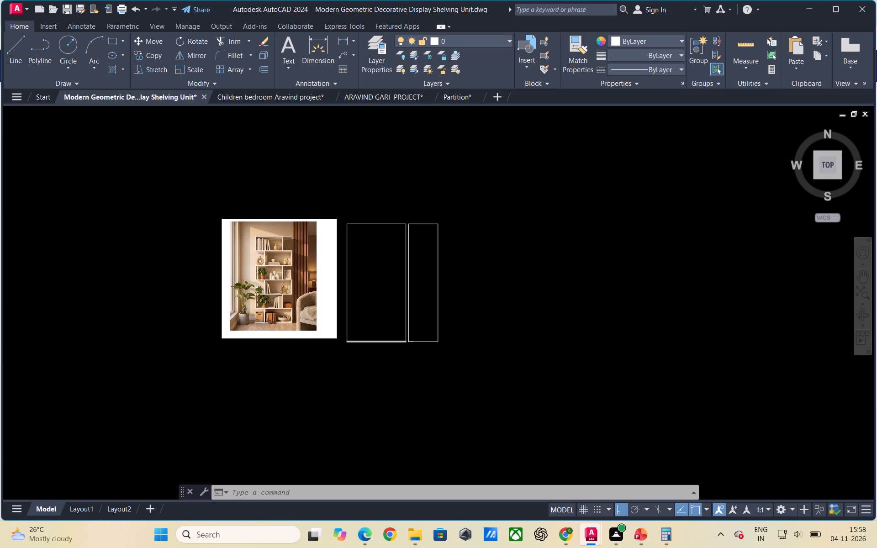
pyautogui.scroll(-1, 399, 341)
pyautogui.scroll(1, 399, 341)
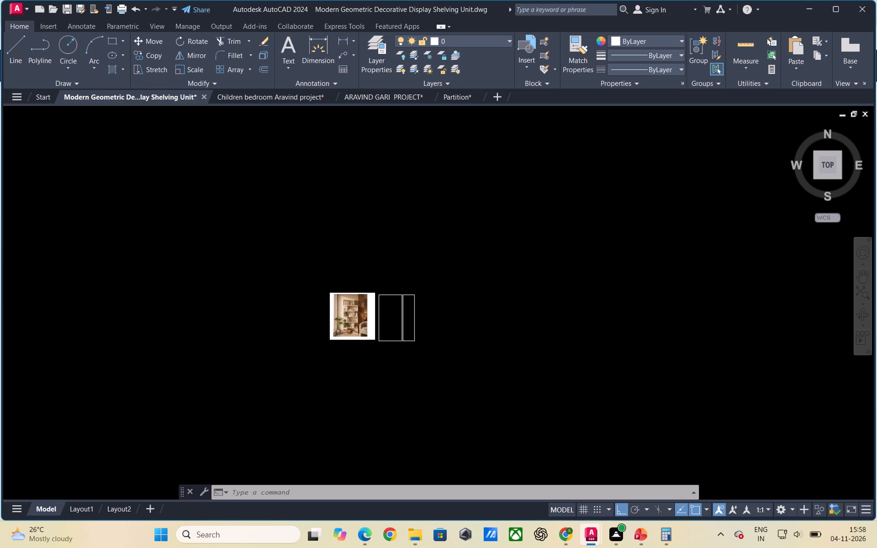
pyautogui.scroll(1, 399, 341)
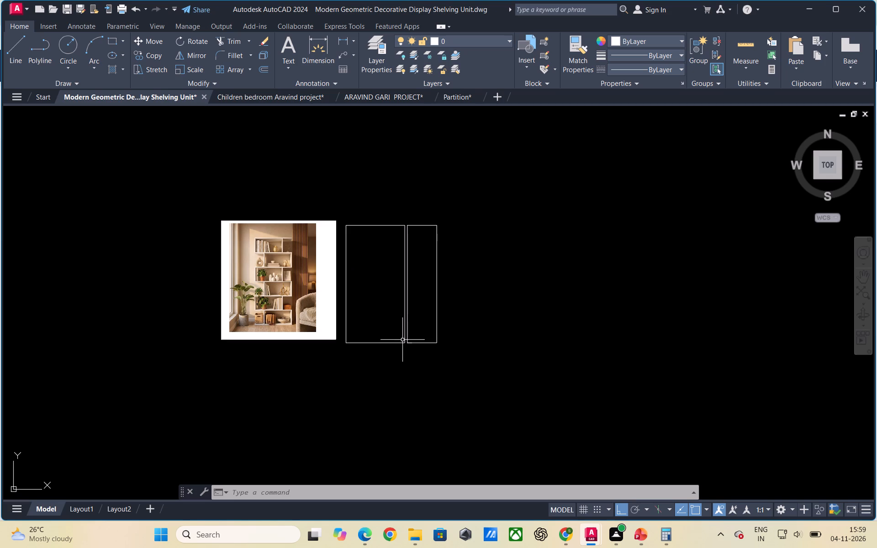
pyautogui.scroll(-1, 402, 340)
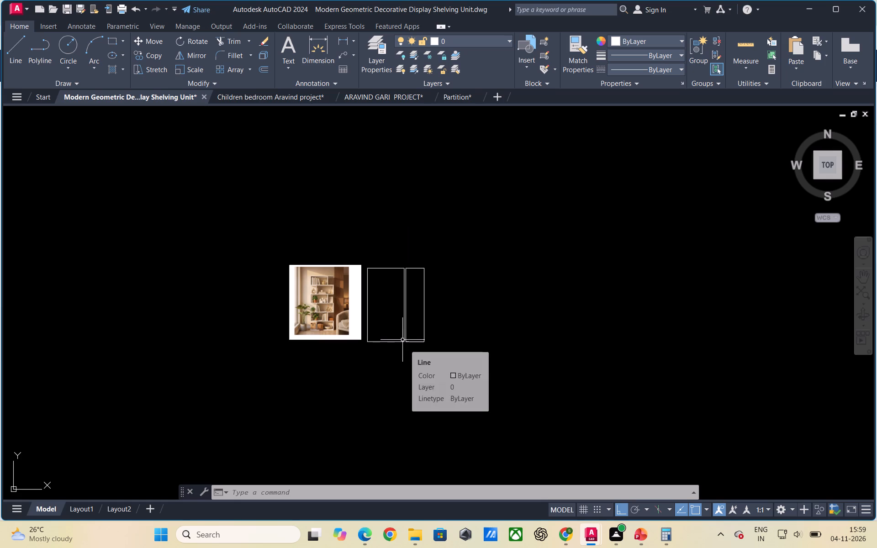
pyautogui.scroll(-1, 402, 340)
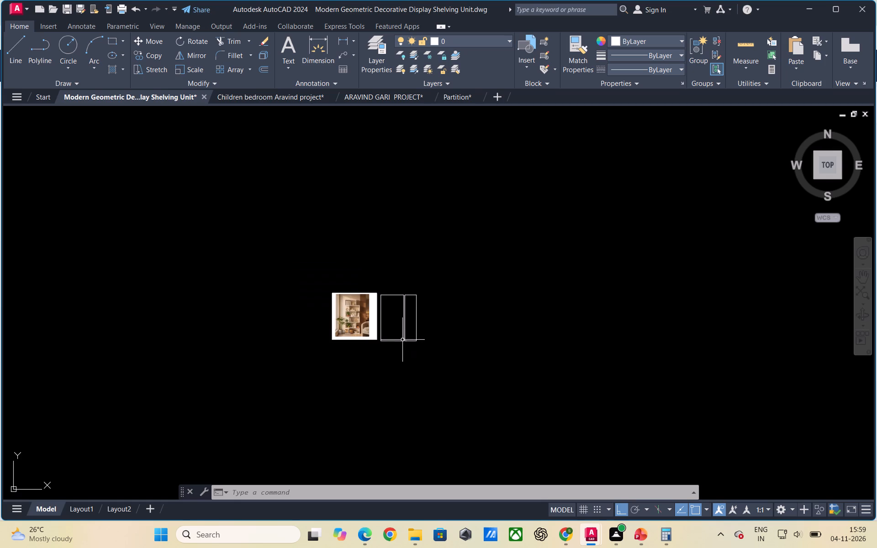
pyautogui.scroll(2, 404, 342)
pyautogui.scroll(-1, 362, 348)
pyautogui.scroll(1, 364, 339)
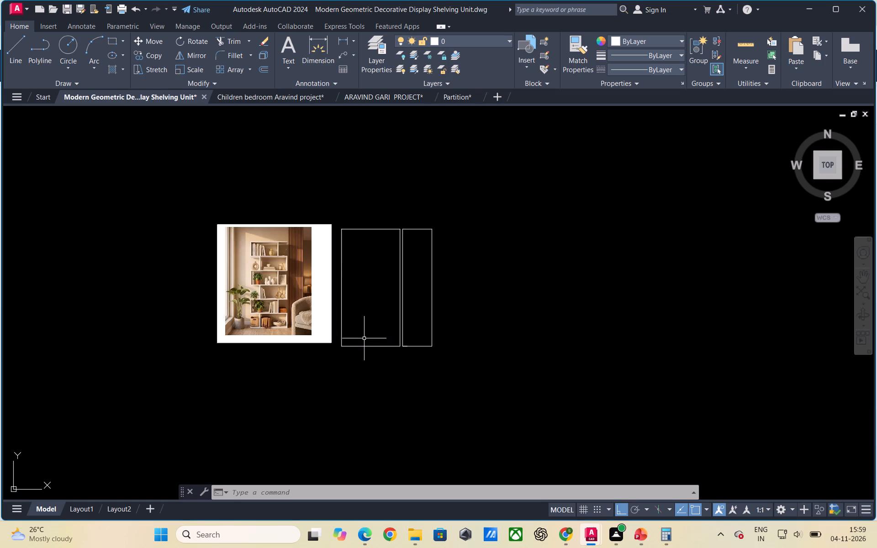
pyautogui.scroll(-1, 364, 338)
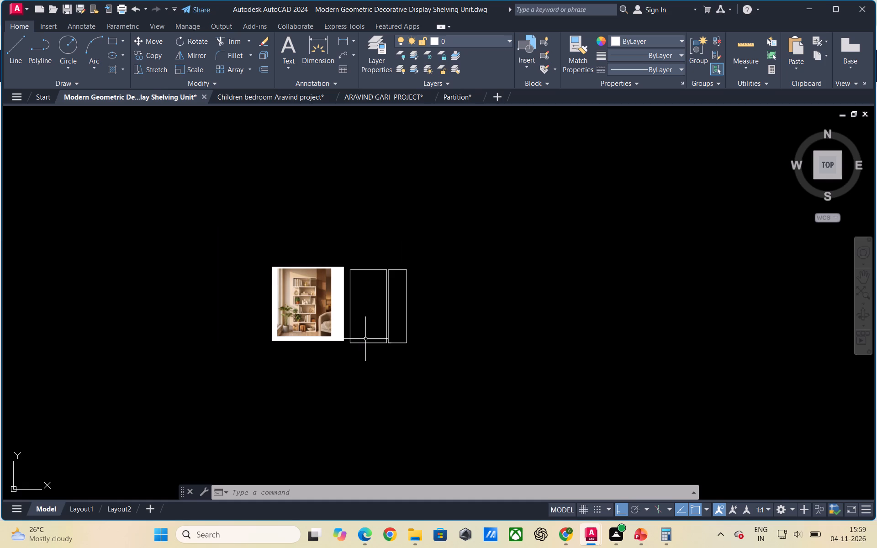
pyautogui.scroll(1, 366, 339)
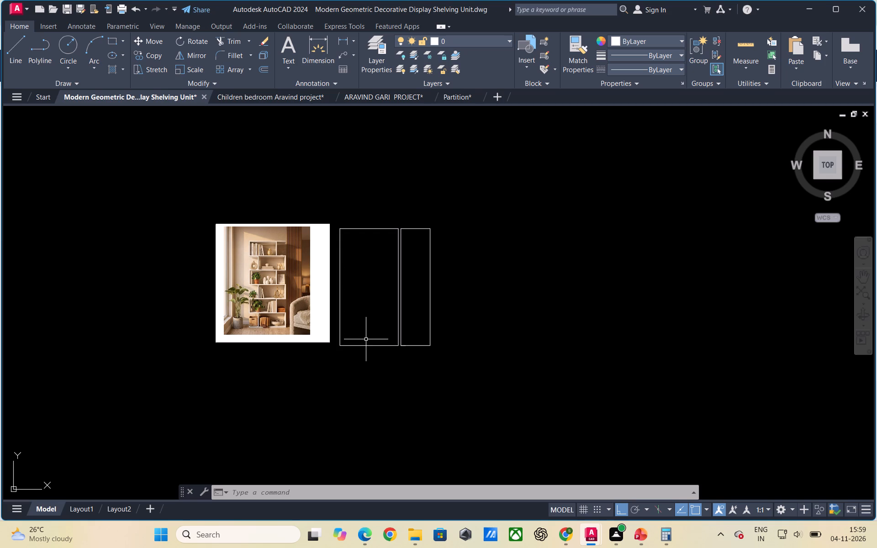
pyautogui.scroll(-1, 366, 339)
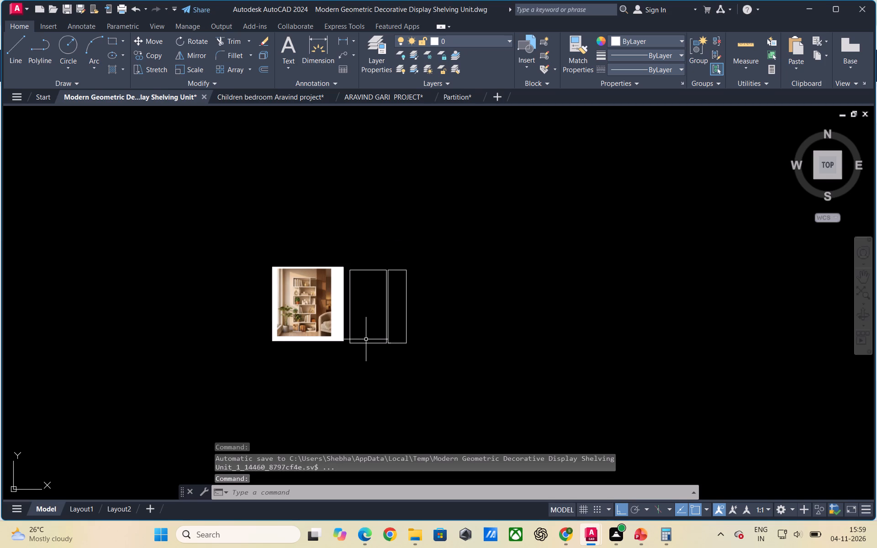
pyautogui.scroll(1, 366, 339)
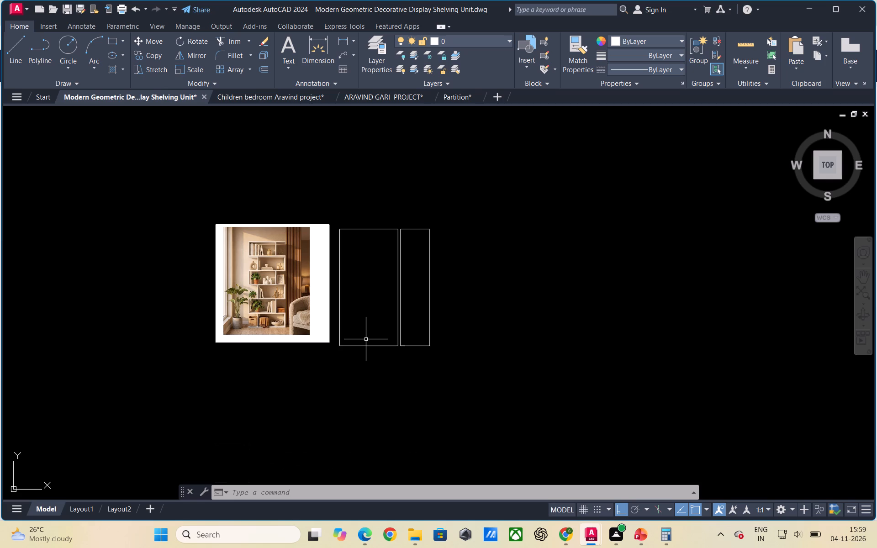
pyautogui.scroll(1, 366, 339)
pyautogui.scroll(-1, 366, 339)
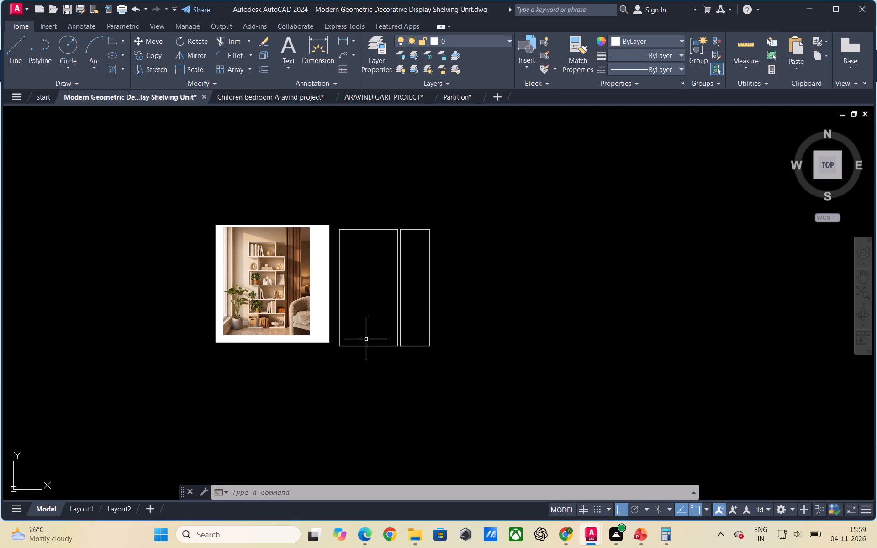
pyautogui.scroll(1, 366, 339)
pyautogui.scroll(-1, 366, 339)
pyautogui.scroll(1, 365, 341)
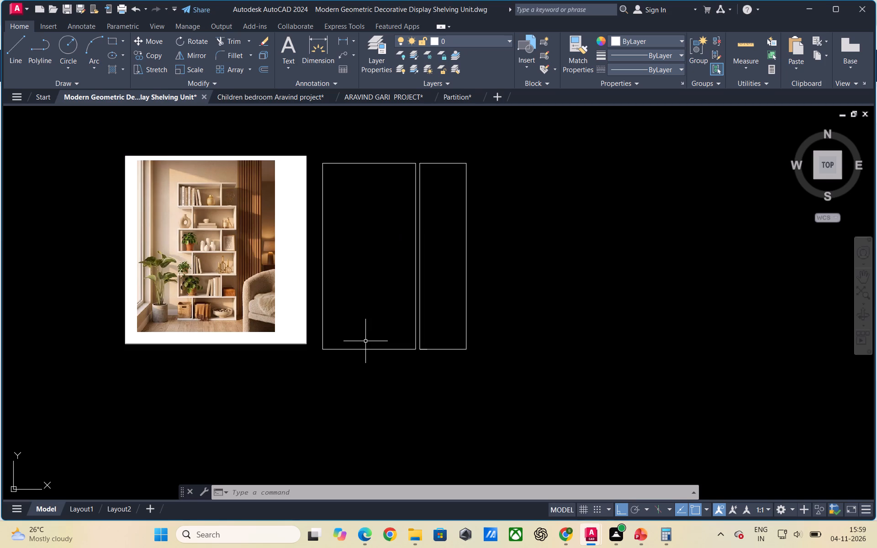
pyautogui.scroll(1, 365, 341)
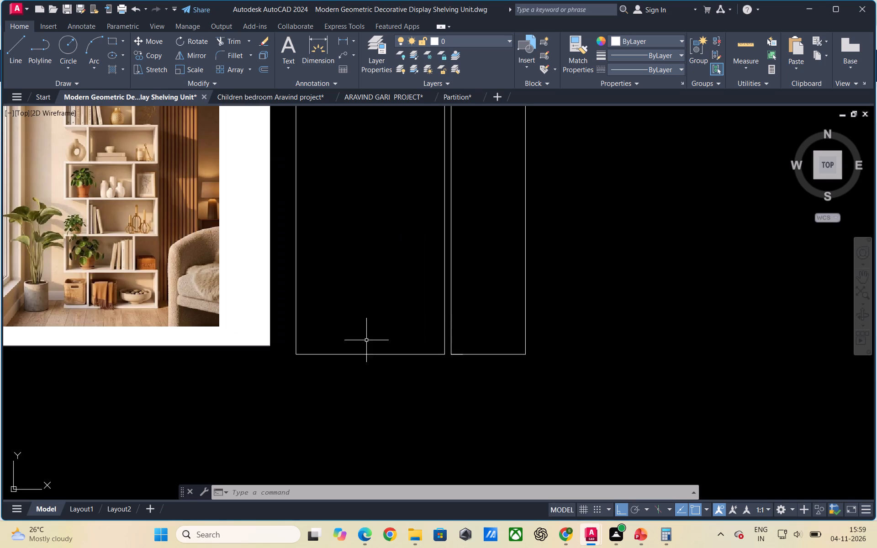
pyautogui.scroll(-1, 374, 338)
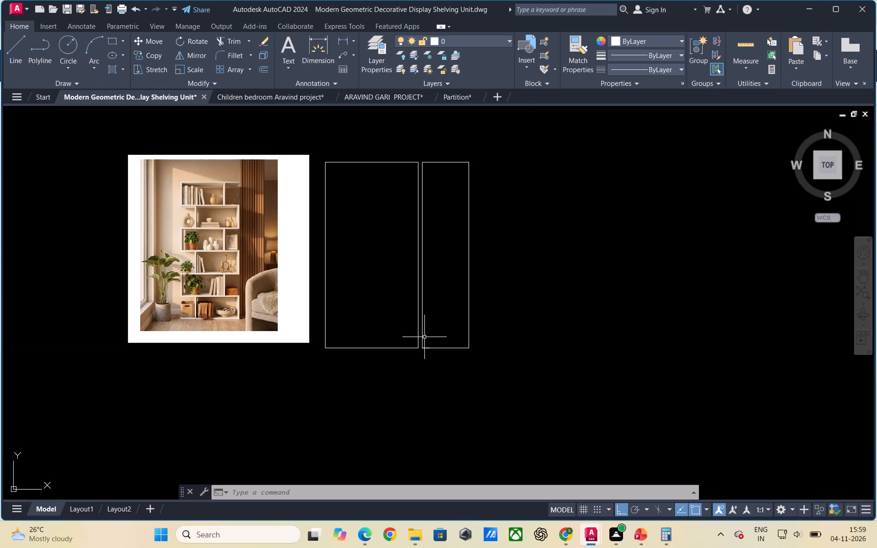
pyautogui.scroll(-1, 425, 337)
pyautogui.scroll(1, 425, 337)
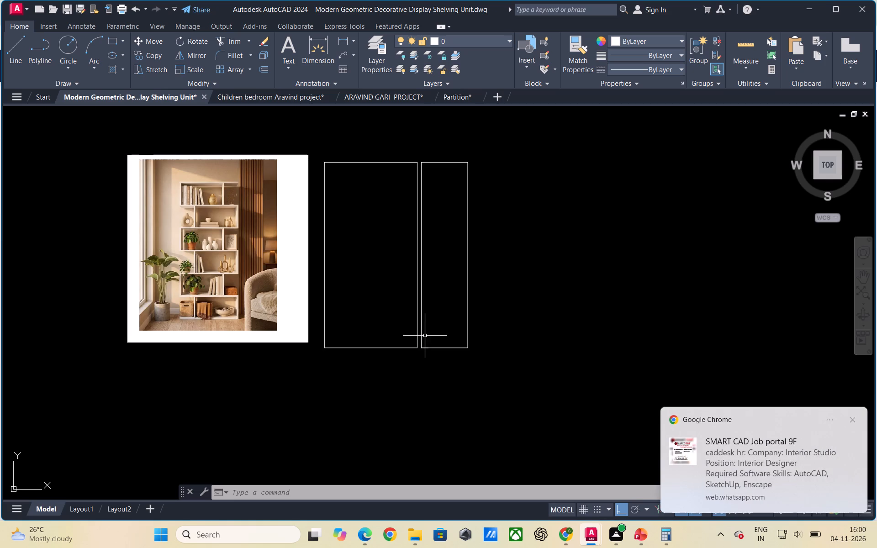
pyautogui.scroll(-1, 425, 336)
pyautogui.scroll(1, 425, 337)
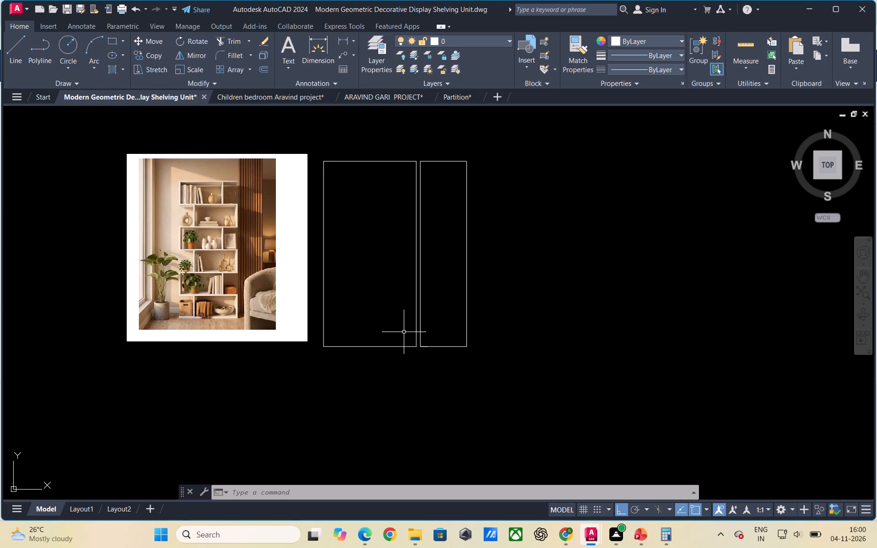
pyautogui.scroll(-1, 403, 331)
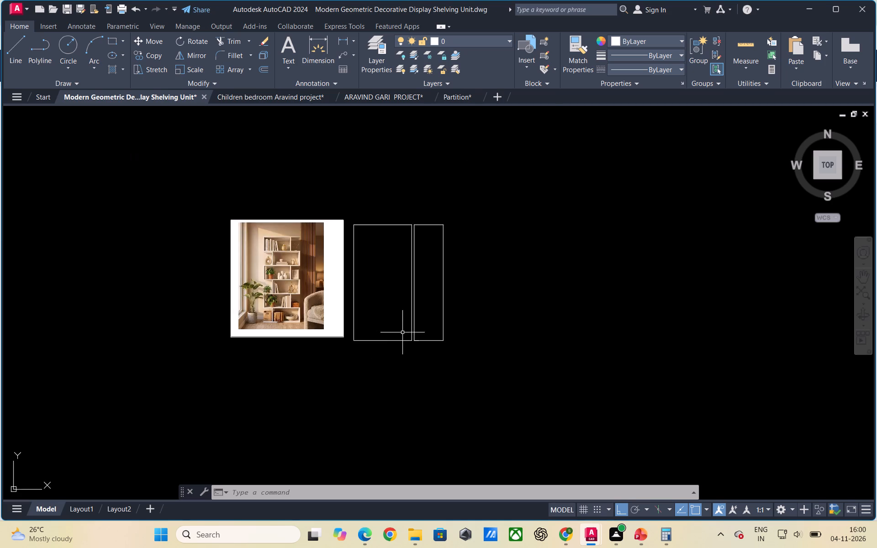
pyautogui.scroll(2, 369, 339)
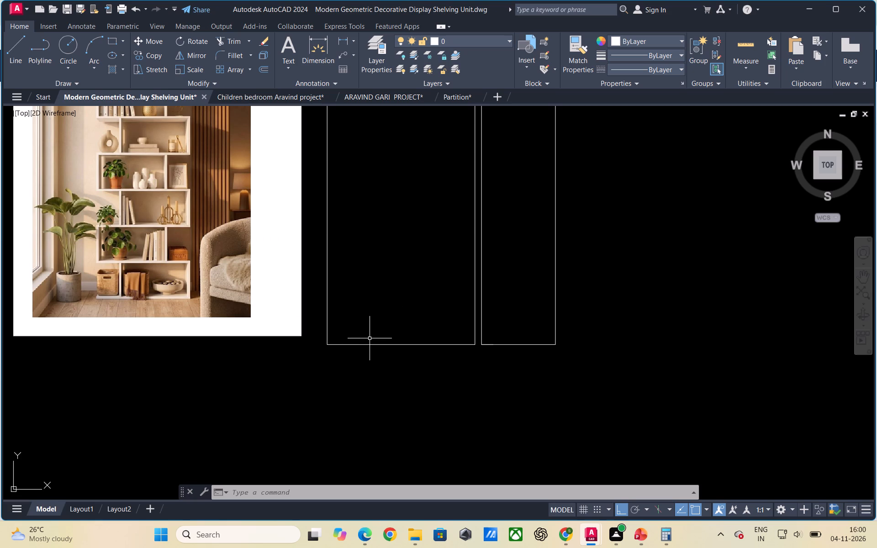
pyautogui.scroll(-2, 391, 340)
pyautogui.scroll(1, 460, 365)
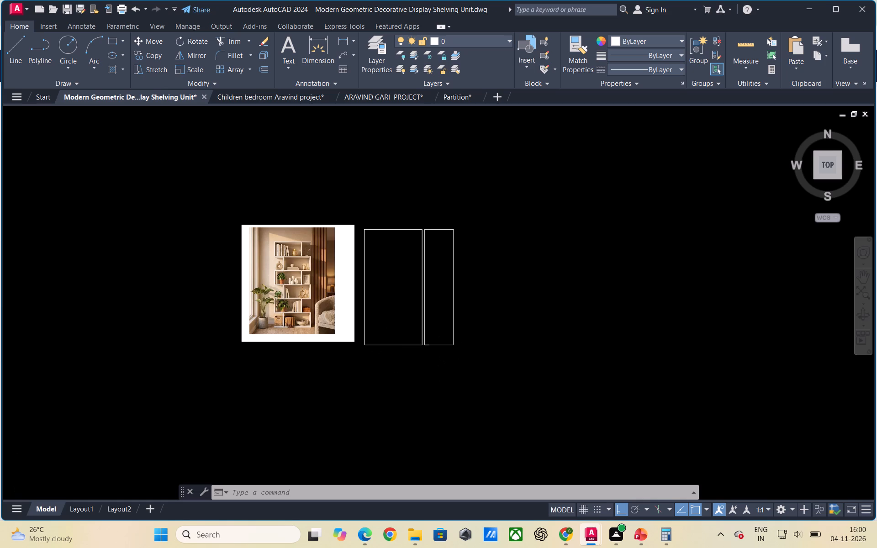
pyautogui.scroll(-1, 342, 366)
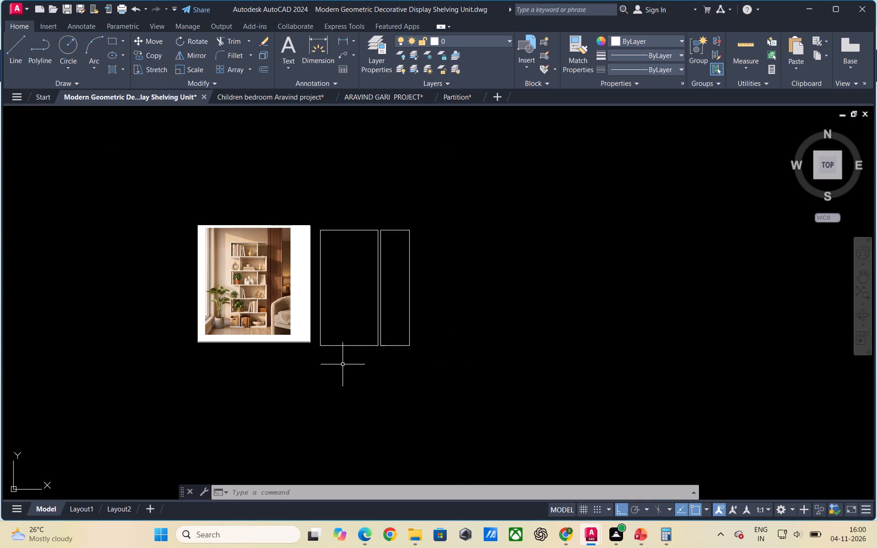
# Examine the shelf rows in the reference image against the empty main outline and the narrow rectangle.
pyautogui.scroll(-2, 343, 364)
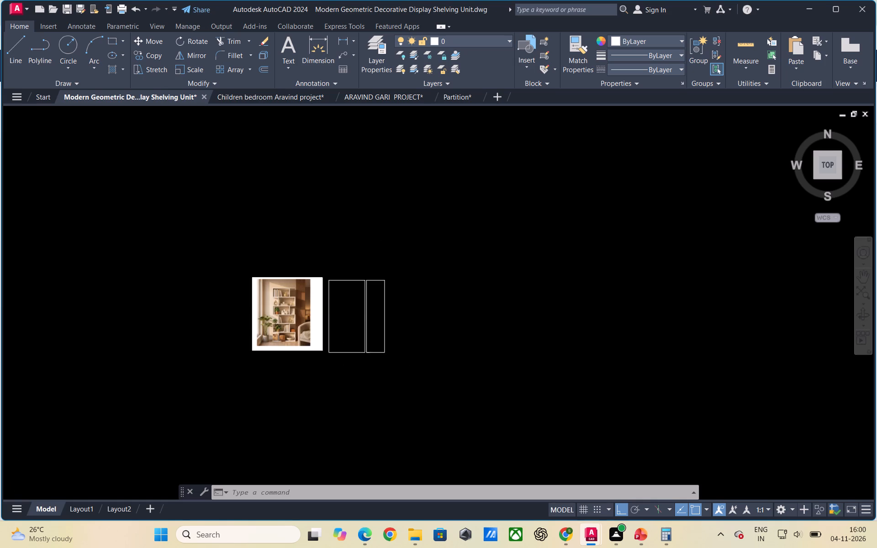
pyautogui.scroll(-1, 343, 364)
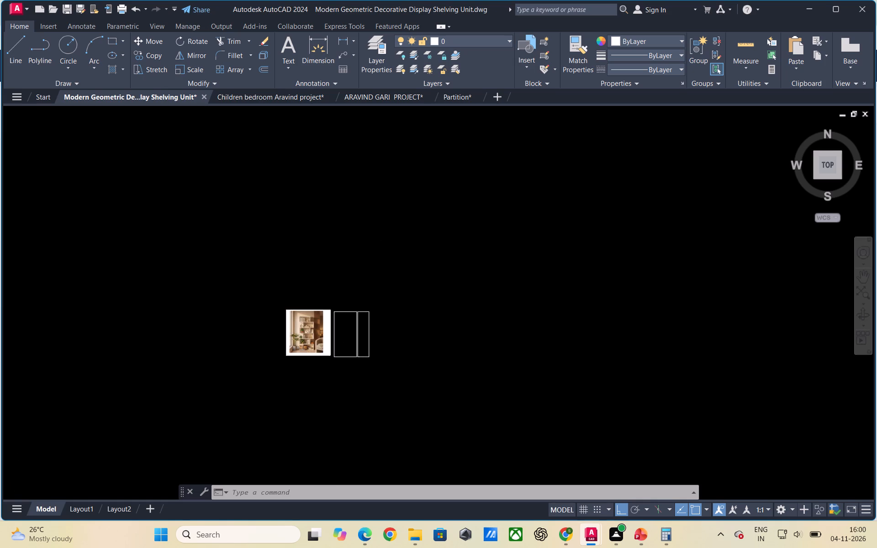
pyautogui.scroll(-1, 343, 364)
pyautogui.scroll(1, 343, 364)
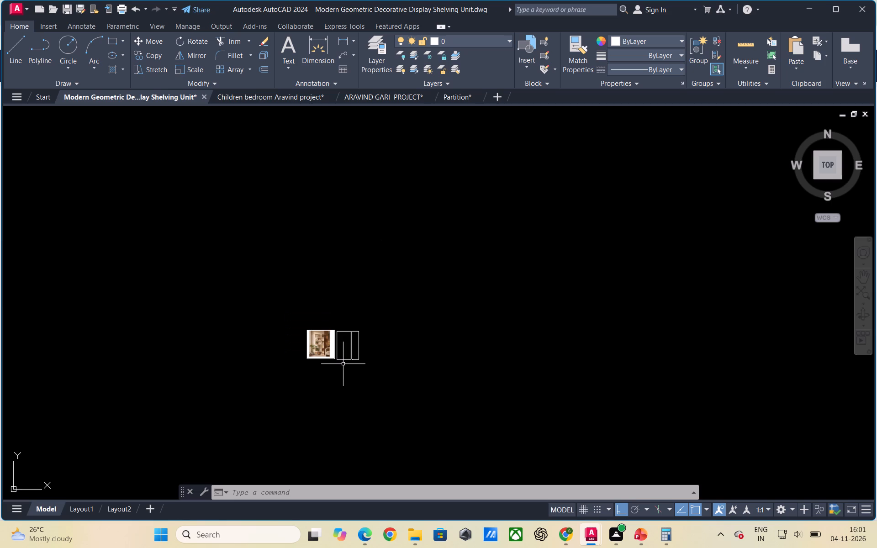
pyautogui.scroll(3, 346, 311)
pyautogui.scroll(-1, 365, 263)
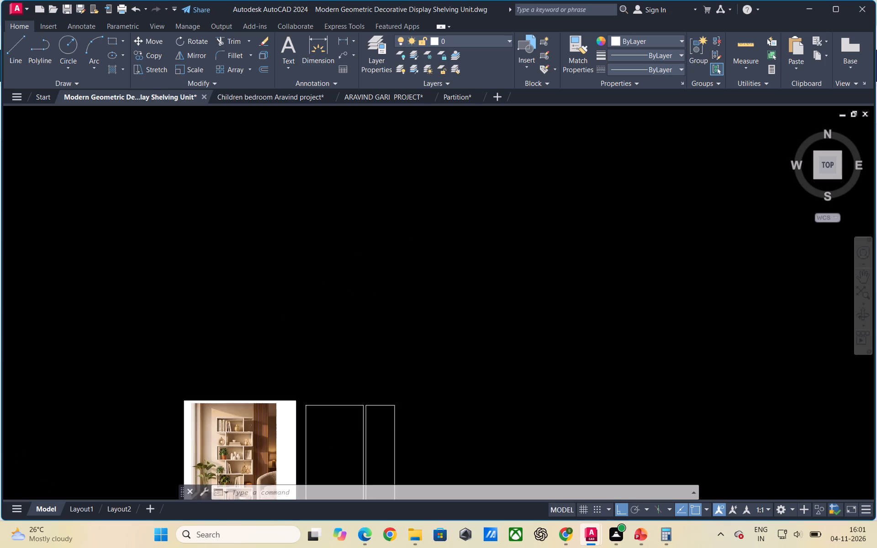
pyautogui.scroll(2, 298, 433)
pyautogui.scroll(-1, 346, 405)
pyautogui.scroll(2, 317, 361)
pyautogui.scroll(-1, 251, 337)
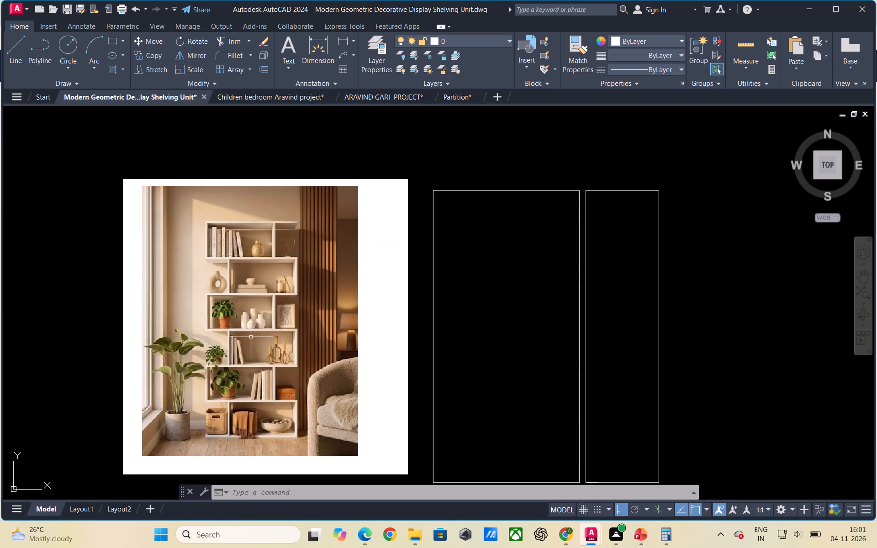
pyautogui.scroll(2, 320, 402)
pyautogui.scroll(-1, 259, 348)
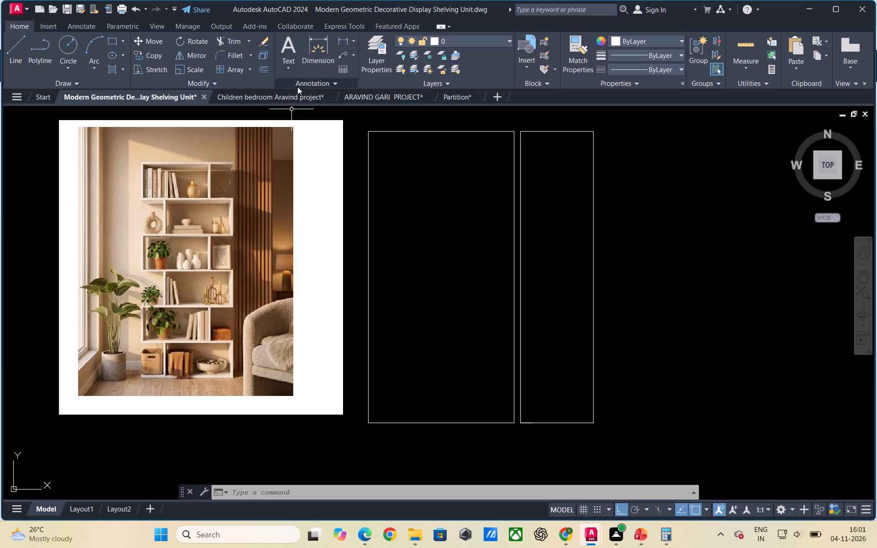
pyautogui.scroll(-1, 303, 109)
pyautogui.scroll(2, 364, 358)
pyautogui.scroll(-2, 365, 362)
pyautogui.scroll(2, 404, 263)
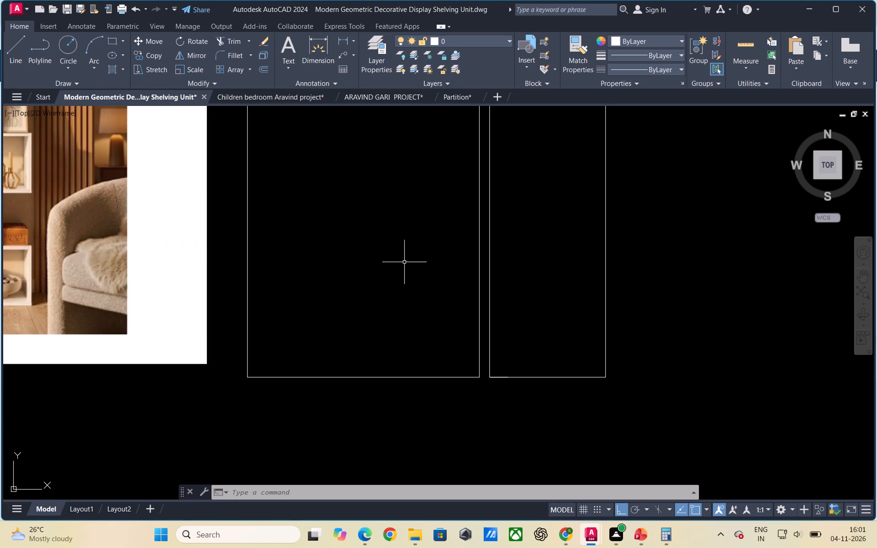
pyautogui.scroll(-1, 404, 262)
pyautogui.scroll(1, 431, 209)
pyautogui.scroll(-1, 322, 317)
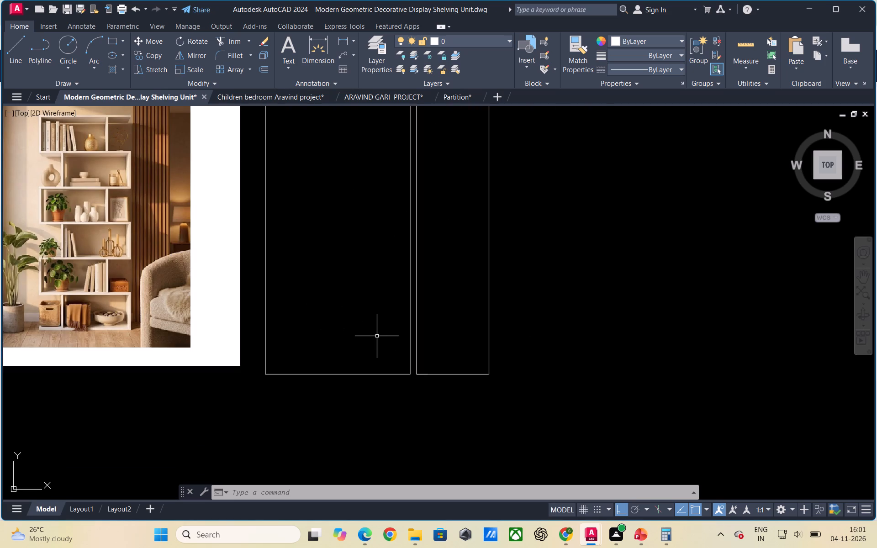
pyautogui.scroll(-1, 377, 336)
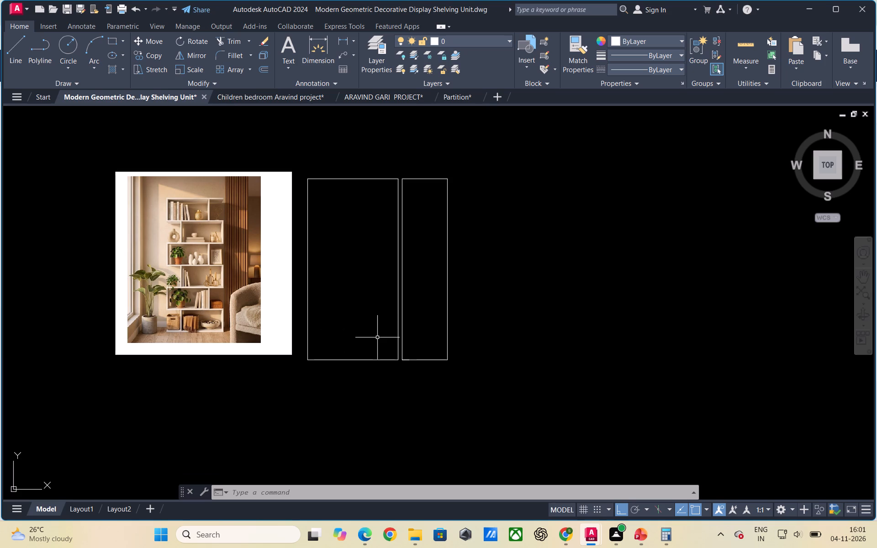
pyautogui.scroll(-2, 343, 320)
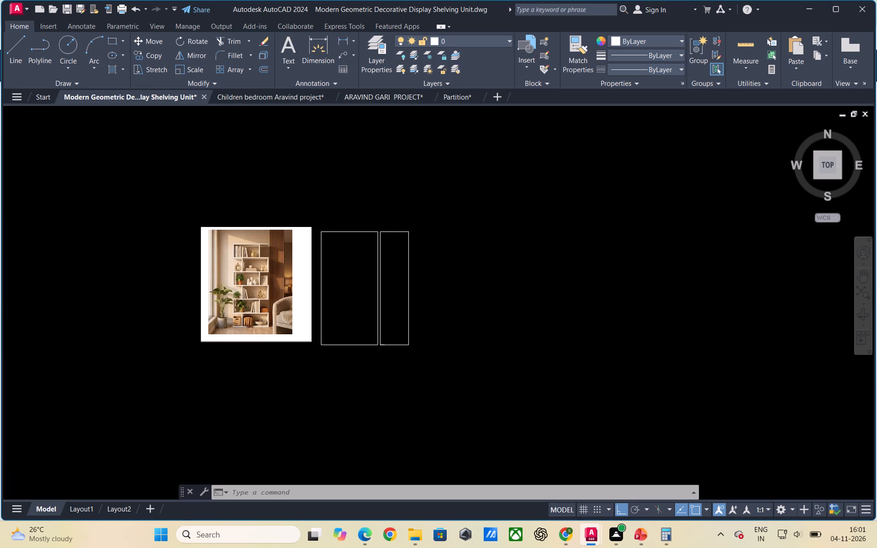
pyautogui.scroll(-2, 346, 365)
pyautogui.scroll(4, 349, 335)
pyautogui.scroll(-1, 348, 330)
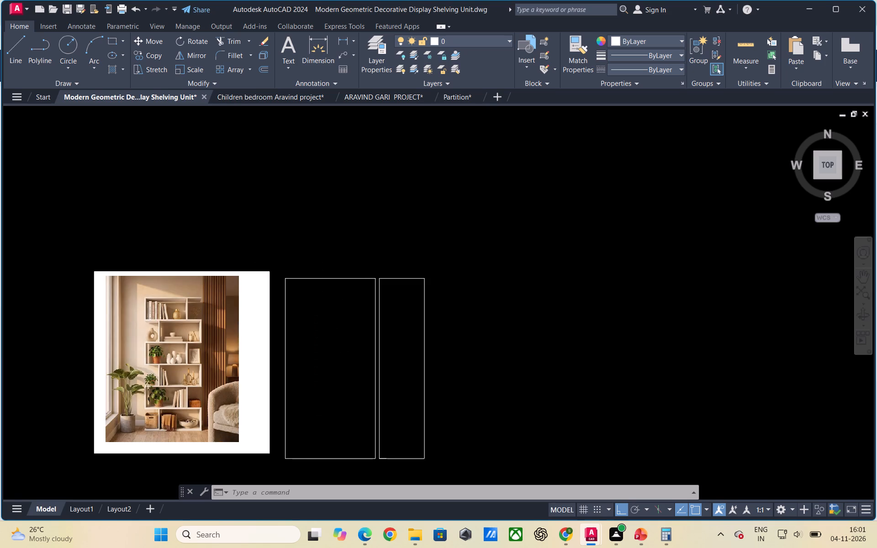
pyautogui.scroll(2, 316, 432)
pyautogui.scroll(-2, 312, 420)
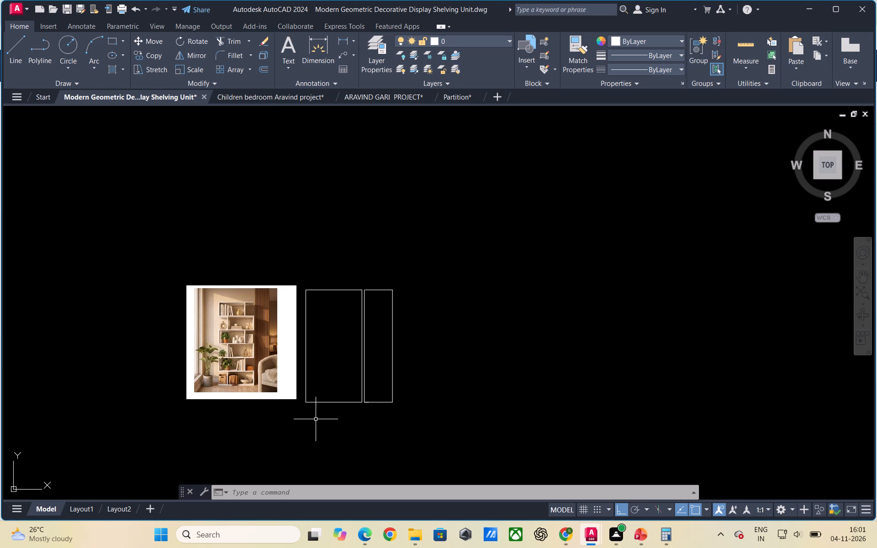
pyautogui.scroll(3, 317, 419)
pyautogui.scroll(-1, 320, 417)
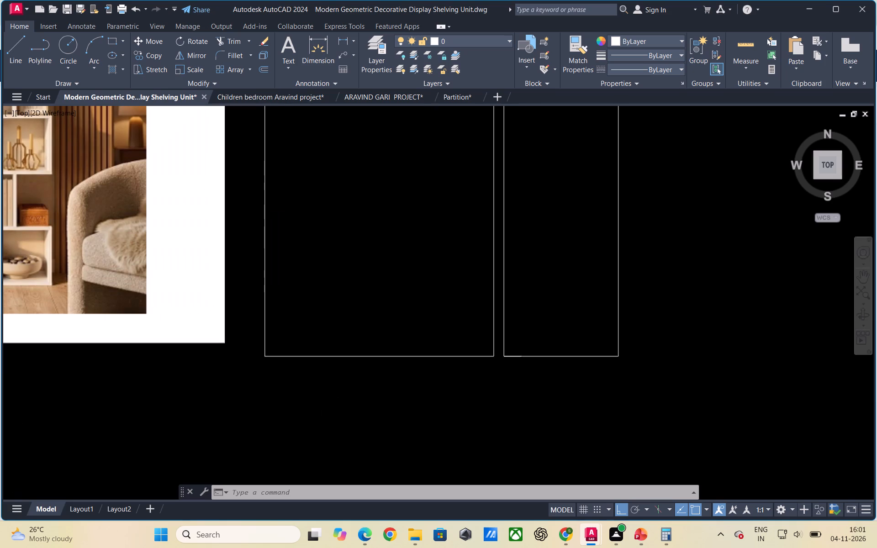
pyautogui.scroll(-2, 320, 417)
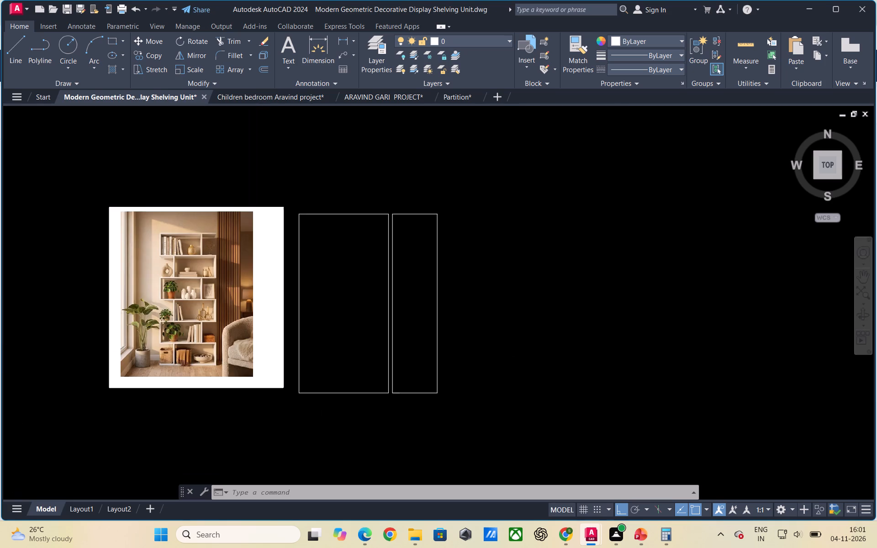
pyautogui.scroll(1, 320, 417)
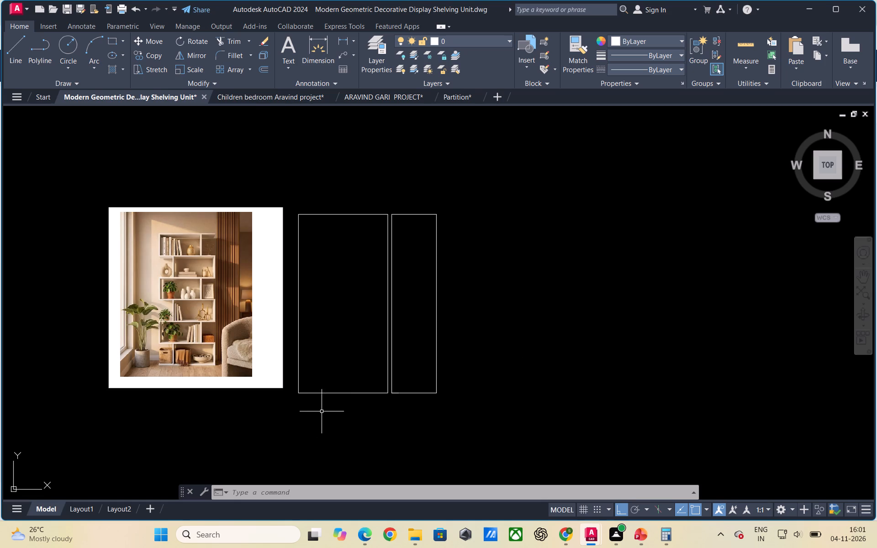
pyautogui.scroll(-1, 320, 411)
pyautogui.scroll(1, 320, 411)
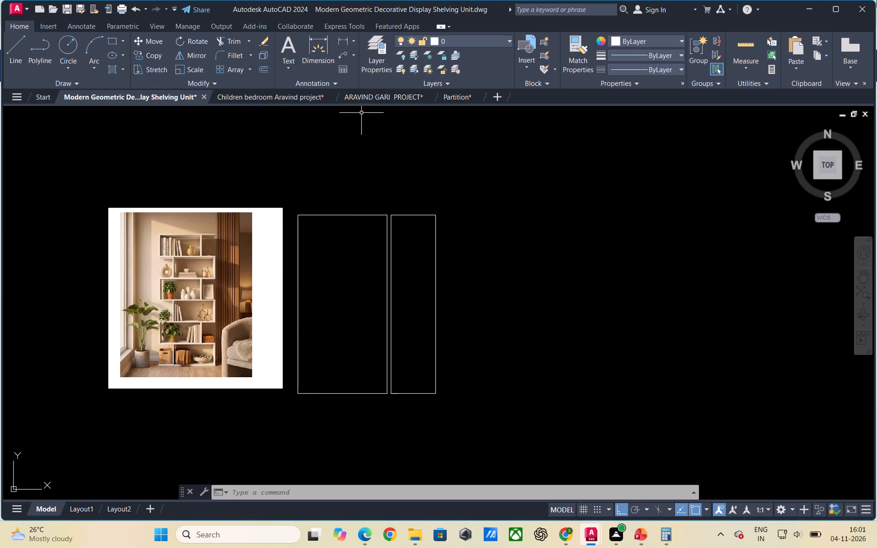
pyautogui.scroll(-1, 508, 119)
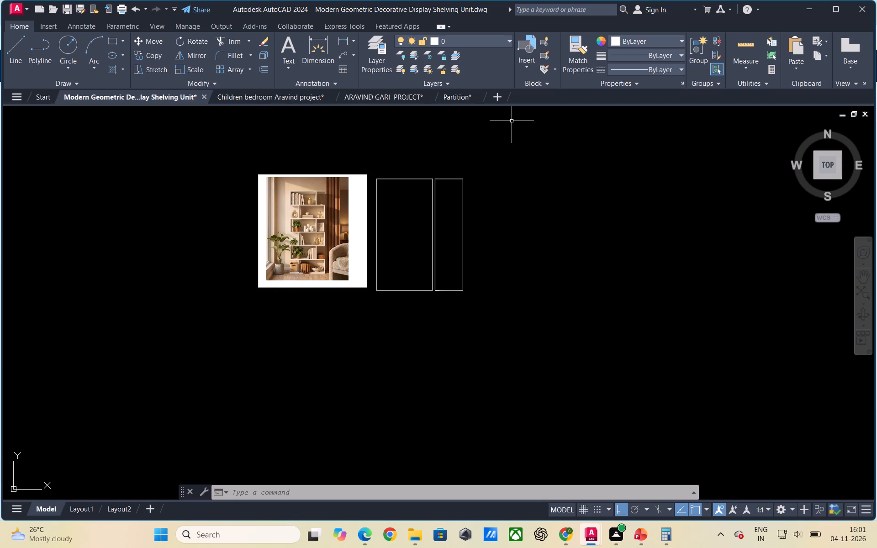
pyautogui.scroll(-1, 236, 188)
pyautogui.scroll(2, 259, 189)
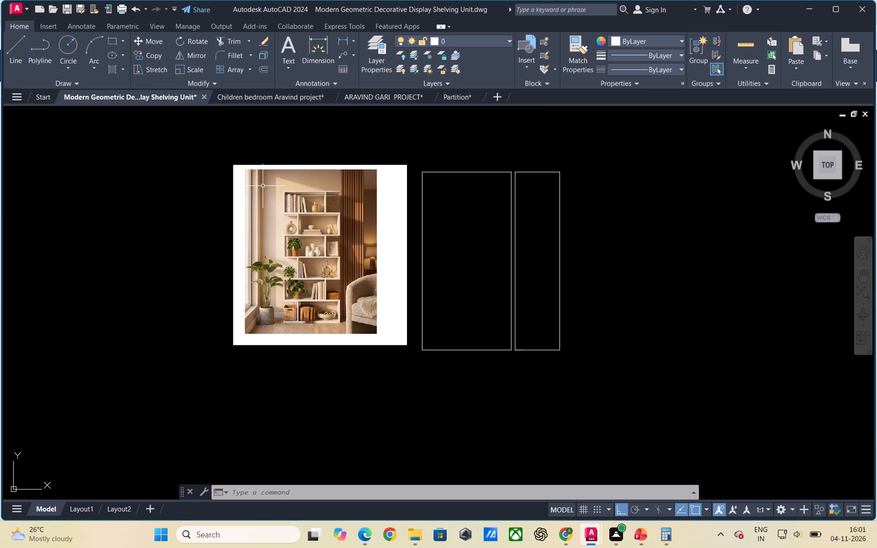
pyautogui.scroll(1, 263, 186)
pyautogui.scroll(-1, 234, 189)
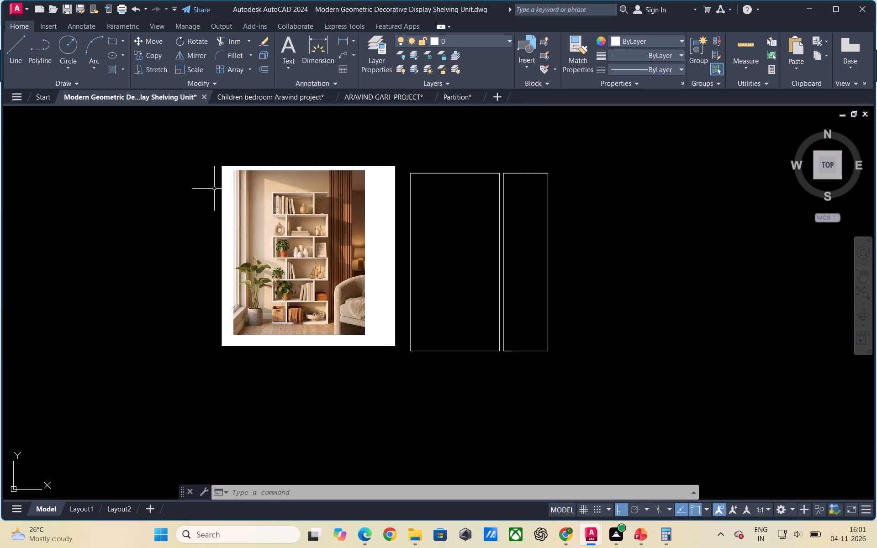
pyautogui.scroll(-1, 185, 190)
pyautogui.scroll(-1, 234, 322)
pyautogui.scroll(3, 242, 256)
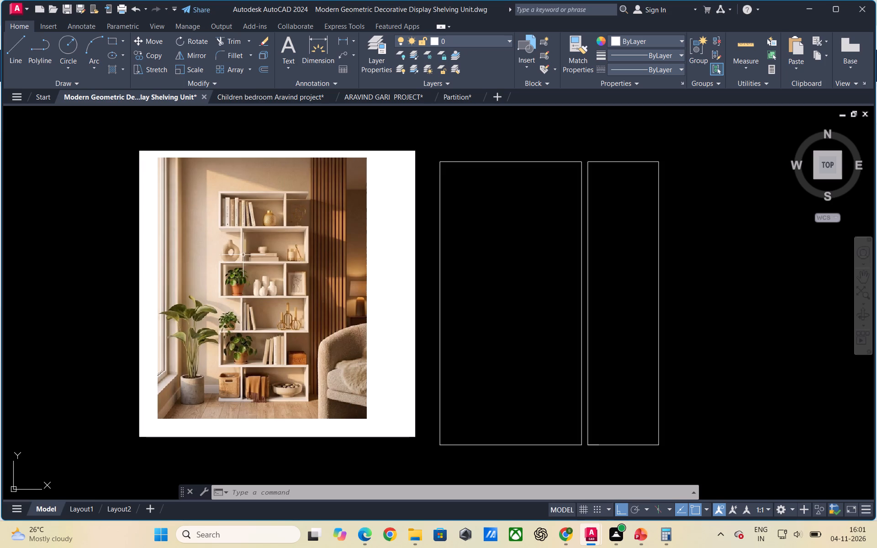
pyautogui.scroll(-1, 244, 255)
pyautogui.scroll(-1, 319, 308)
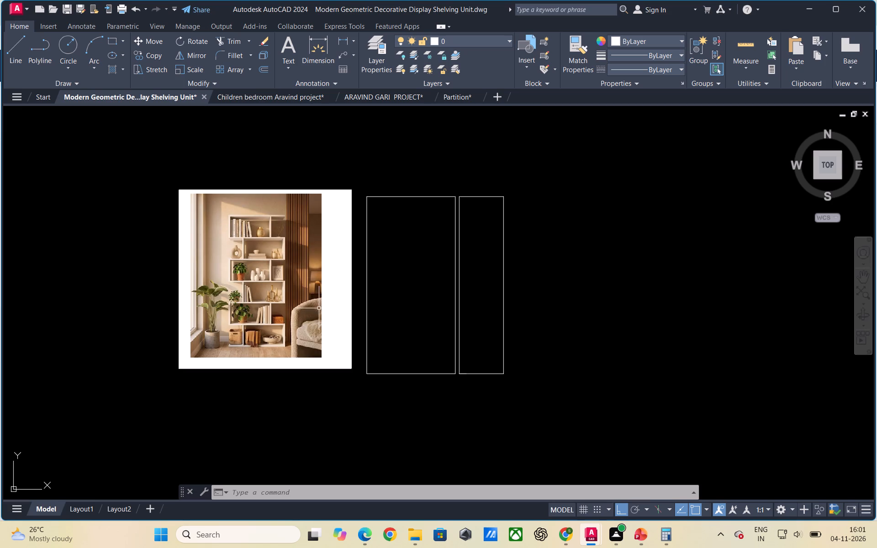
pyautogui.scroll(1, 439, 219)
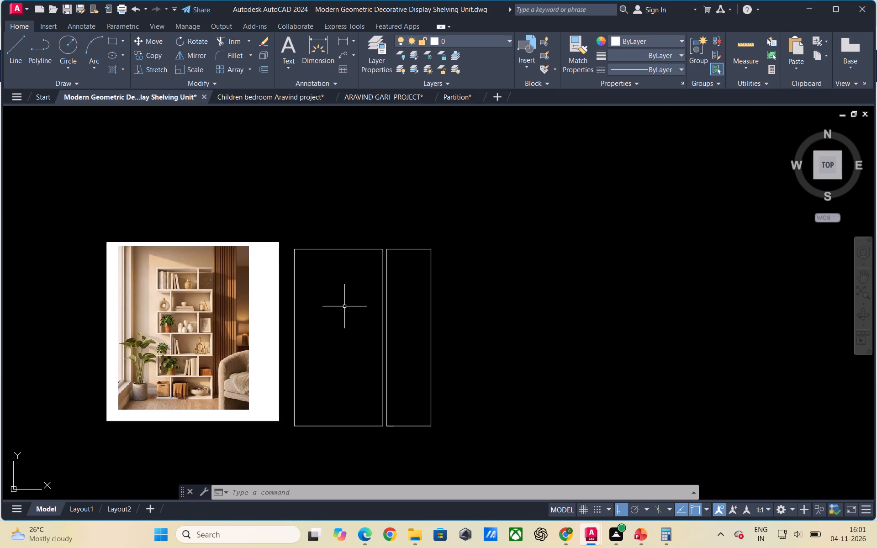
# Divide the left edge of the main outline into 6 equal segments.
pyautogui.click(294, 322)
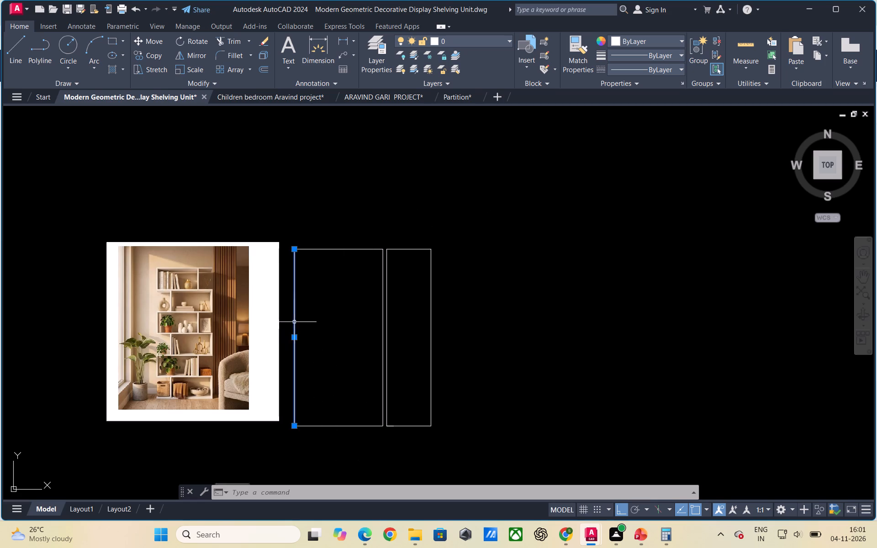
pyautogui.press('Escape')
pyautogui.write('DIVIDE')
pyautogui.press('Return')
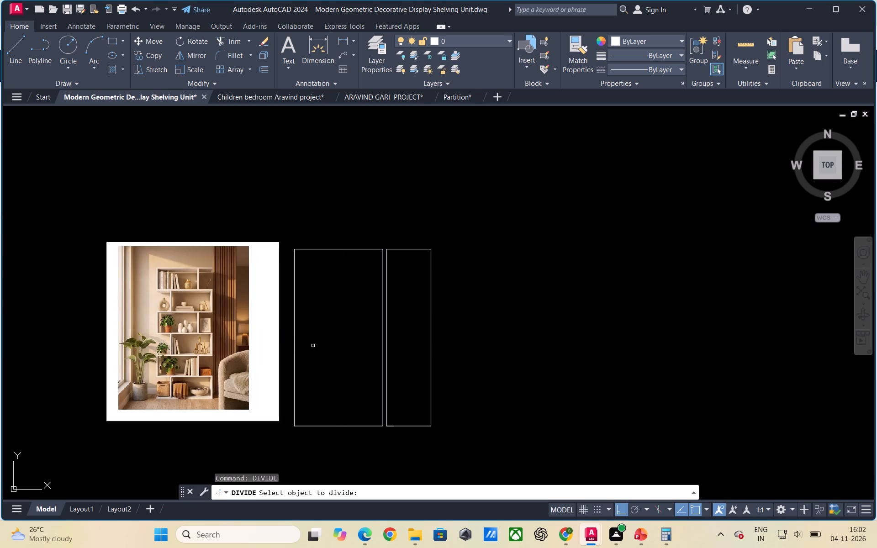
pyautogui.click(295, 316)
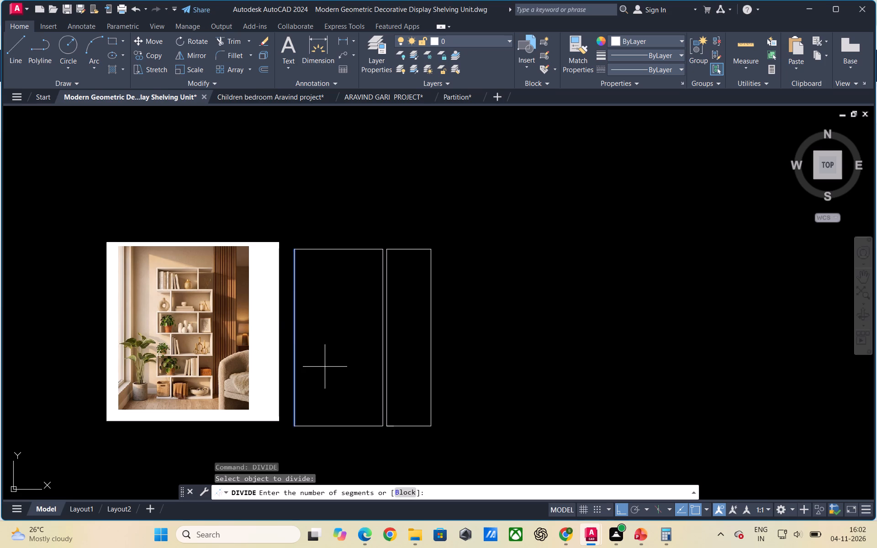
pyautogui.press('6')
pyautogui.press('Return')
# Draw a horizontal shelf line from the uppermost division point on the left edge across to the main outline's right edge.
pyautogui.press('l')
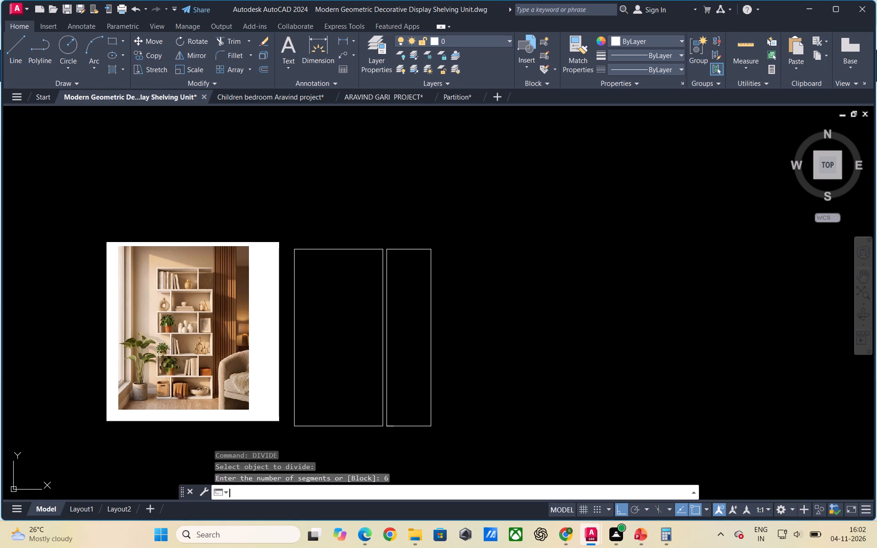
pyautogui.press('Return')
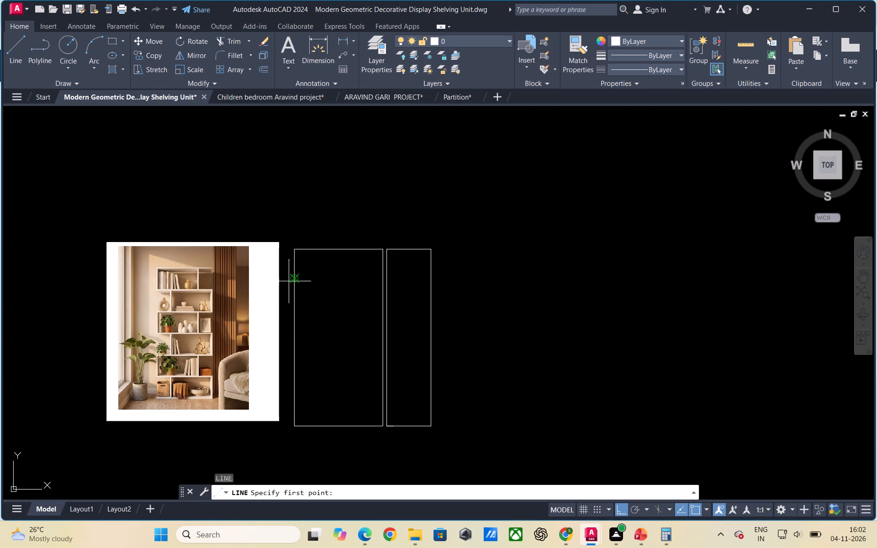
pyautogui.click(293, 280)
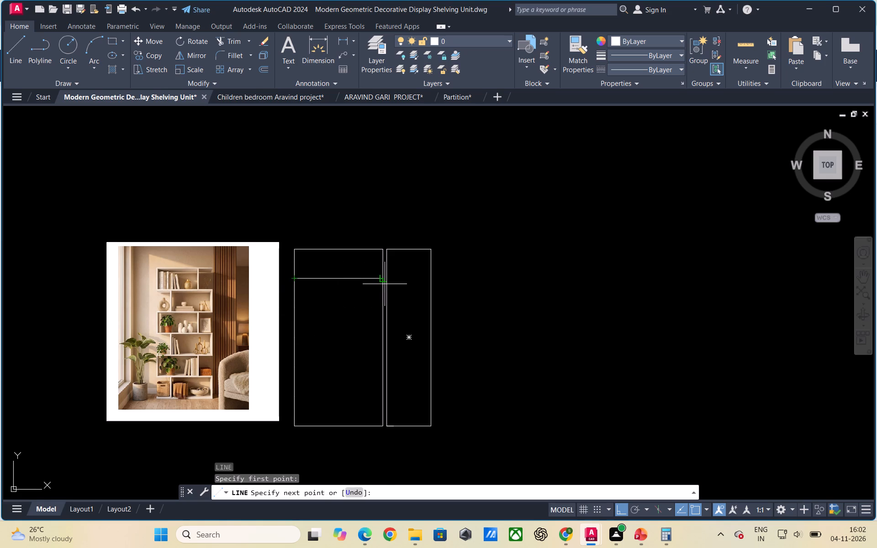
pyautogui.scroll(3, 385, 284)
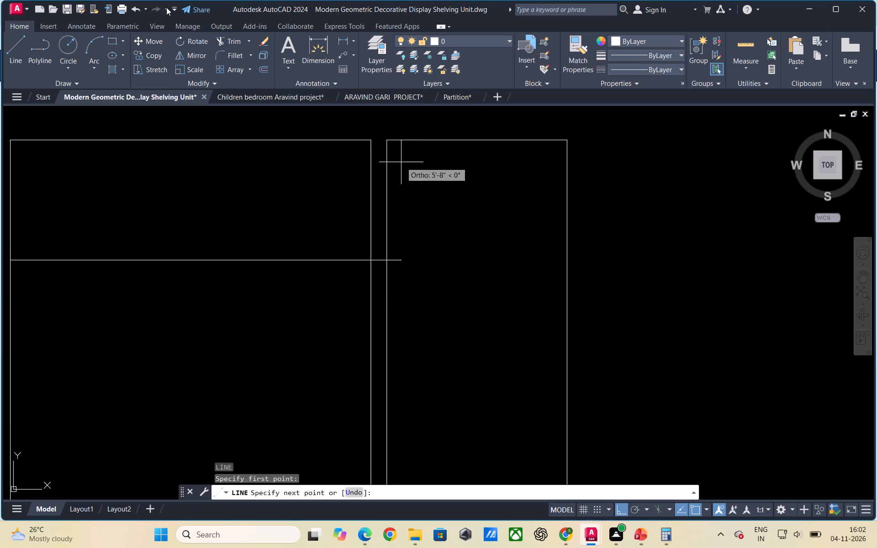
pyautogui.click(374, 259)
pyautogui.press('Escape')
# Copy the horizontal shelf line down to the four remaining division points on the main outline's left edge.
pyautogui.scroll(-2, 410, 233)
pyautogui.click(347, 264)
pyautogui.click(327, 229)
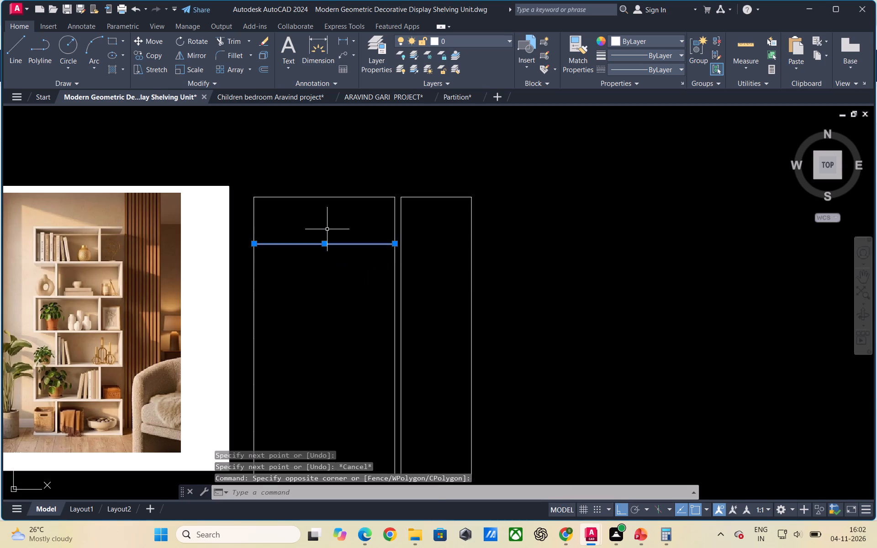
pyautogui.rightClick(327, 229)
pyautogui.click(357, 326)
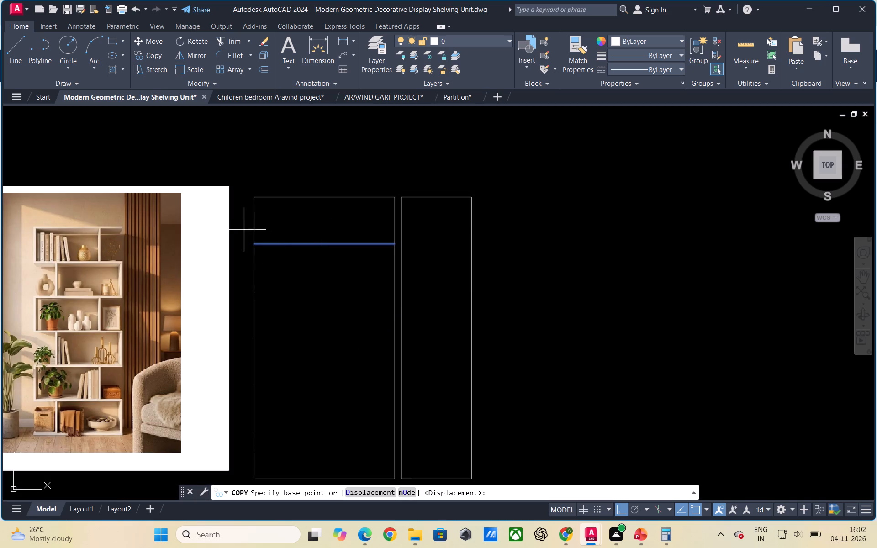
pyautogui.click(254, 242)
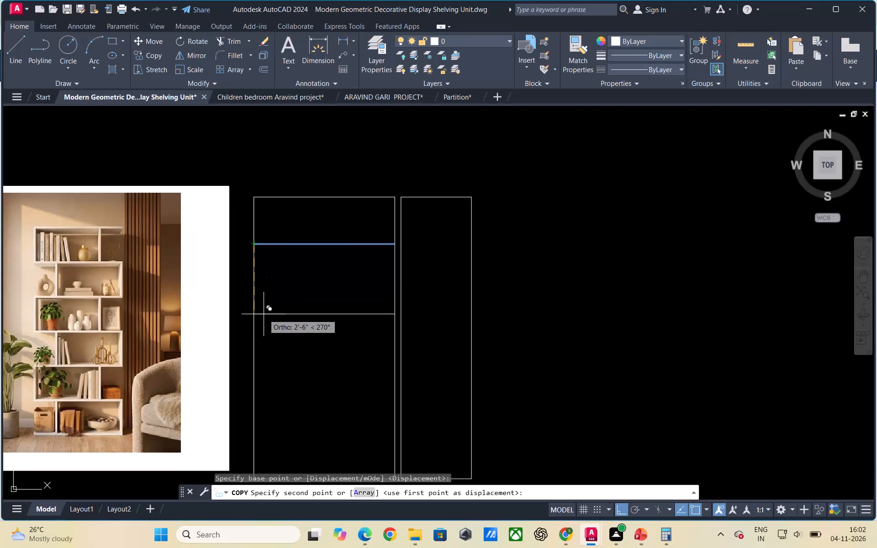
pyautogui.click(253, 293)
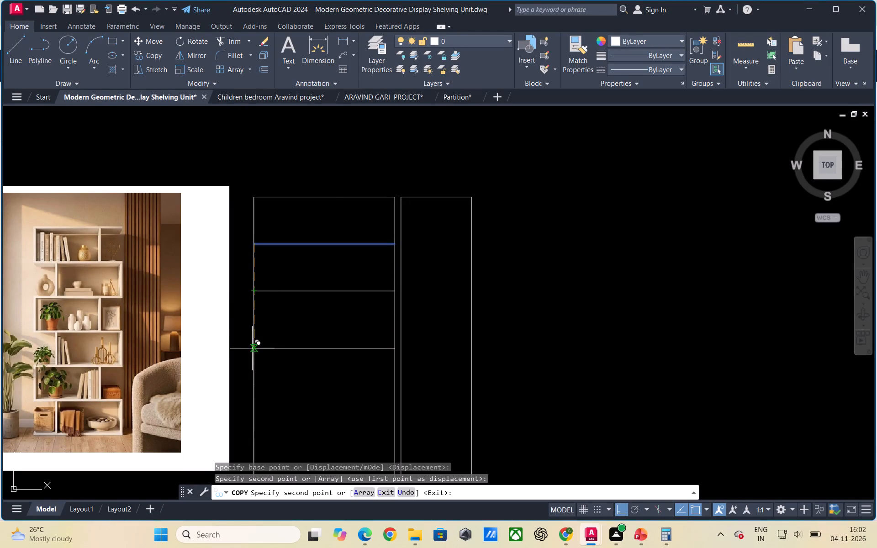
pyautogui.click(254, 337)
pyautogui.scroll(-1, 254, 316)
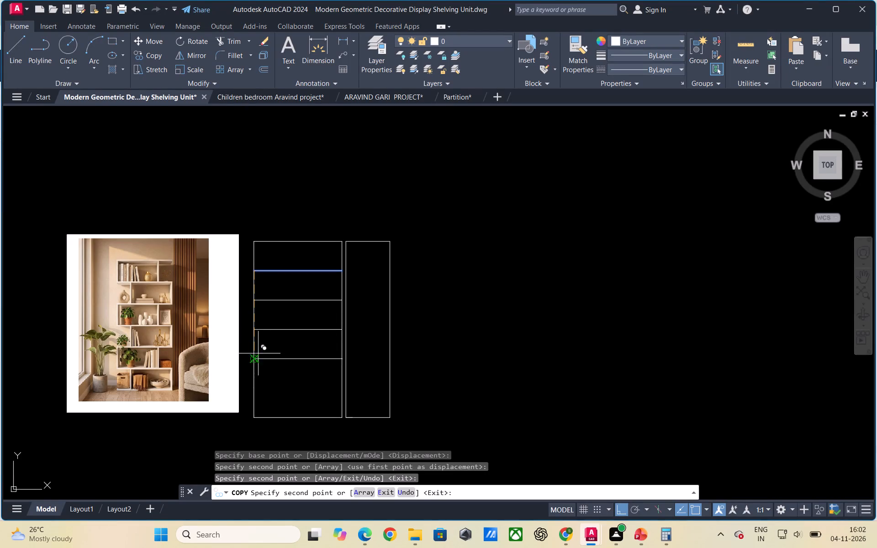
pyautogui.click(255, 358)
pyautogui.click(256, 391)
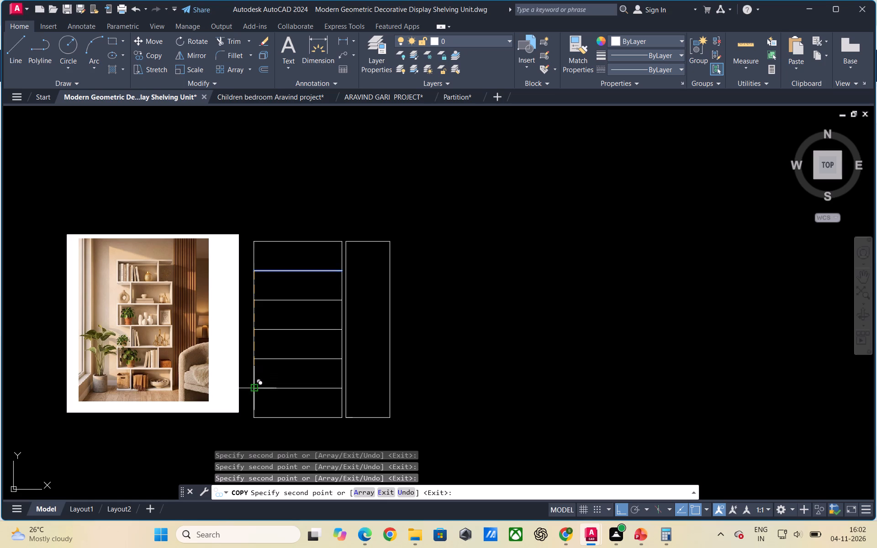
pyautogui.press('Escape')
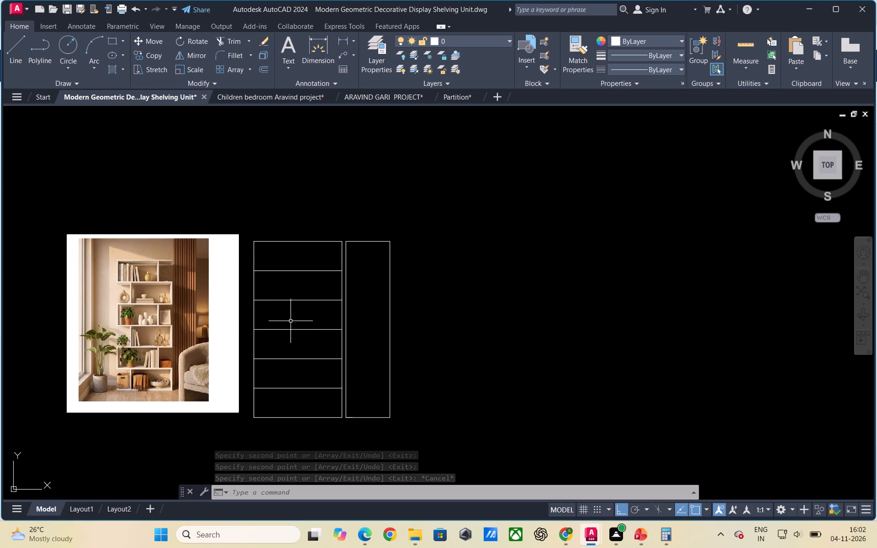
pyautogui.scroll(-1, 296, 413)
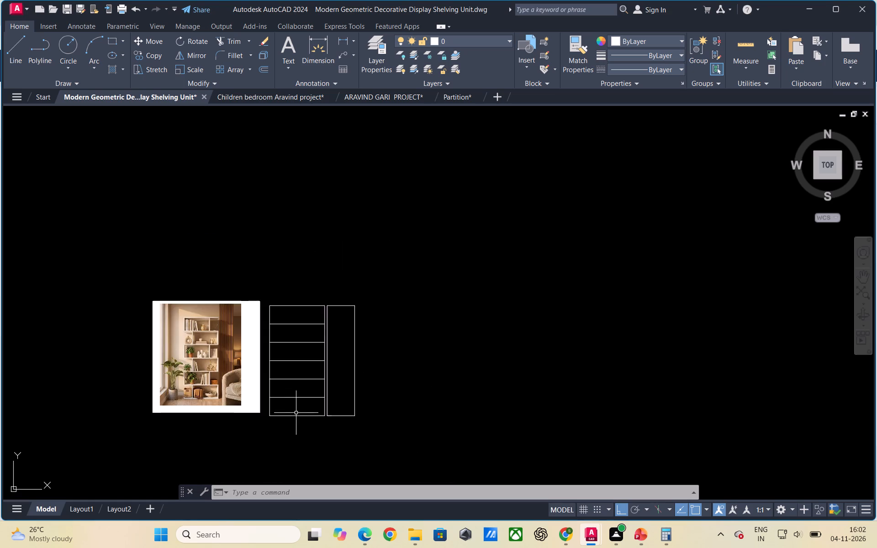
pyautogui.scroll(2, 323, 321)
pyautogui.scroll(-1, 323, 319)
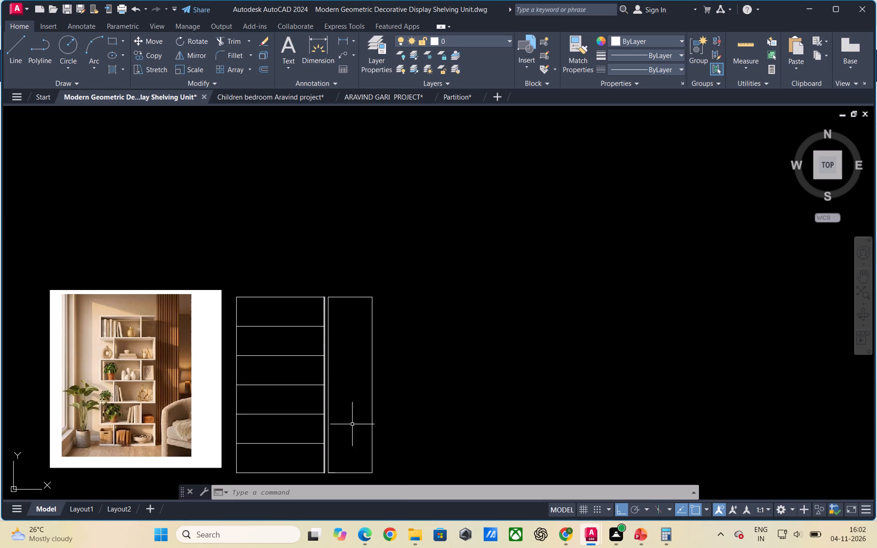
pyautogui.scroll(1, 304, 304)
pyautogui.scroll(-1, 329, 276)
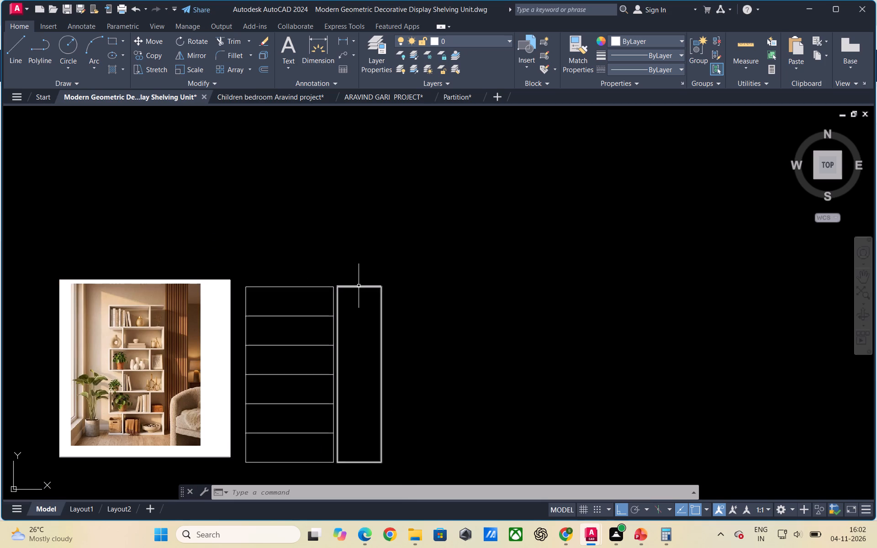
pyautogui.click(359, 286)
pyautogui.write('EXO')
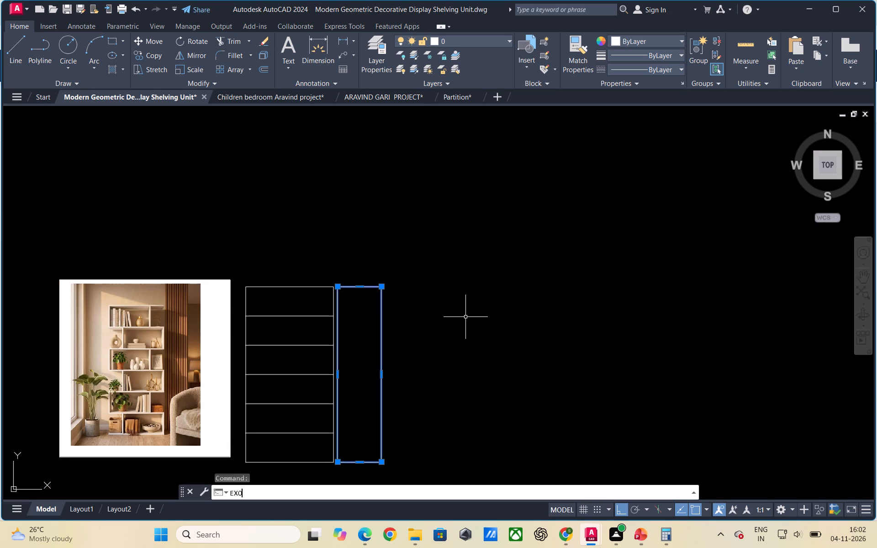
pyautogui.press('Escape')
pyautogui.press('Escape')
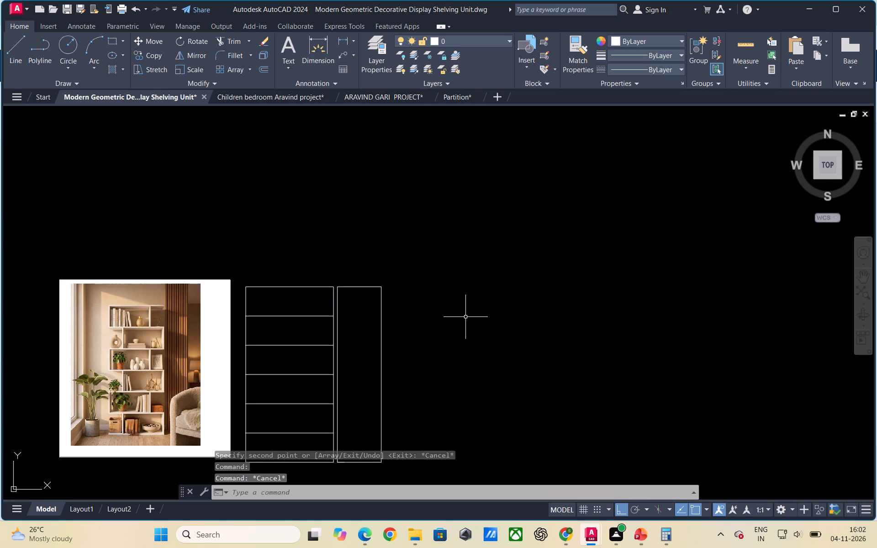
# Explode the narrow rectangle beside the shelf rows into separate edge lines.
pyautogui.click(360, 287)
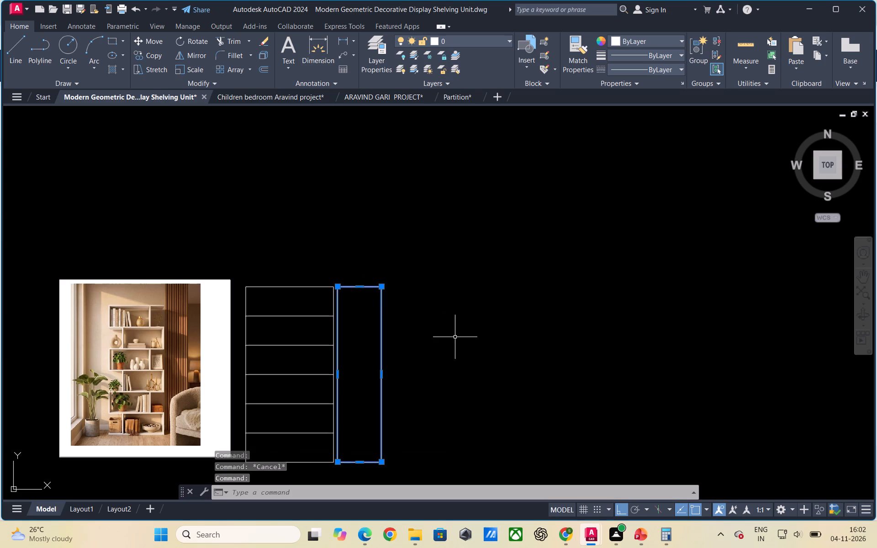
pyautogui.write('EXPLODE')
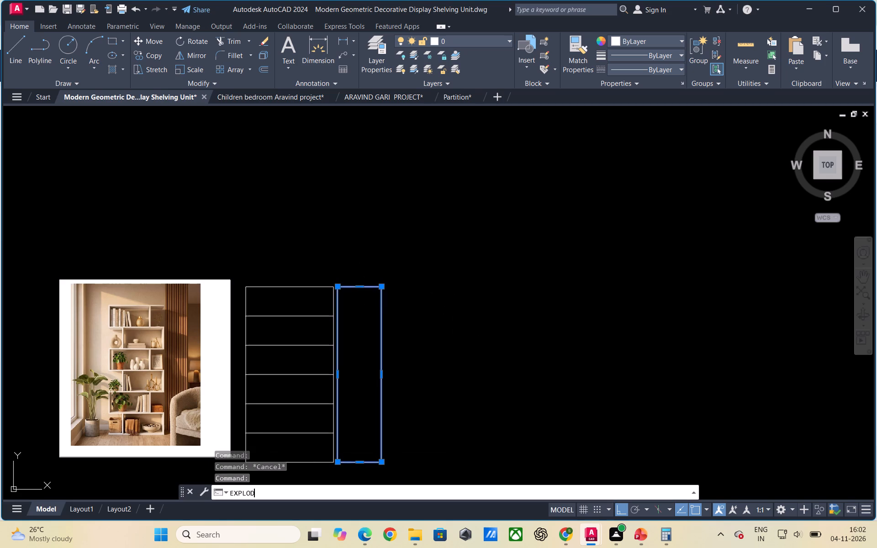
pyautogui.press('Return')
pyautogui.press('Escape')
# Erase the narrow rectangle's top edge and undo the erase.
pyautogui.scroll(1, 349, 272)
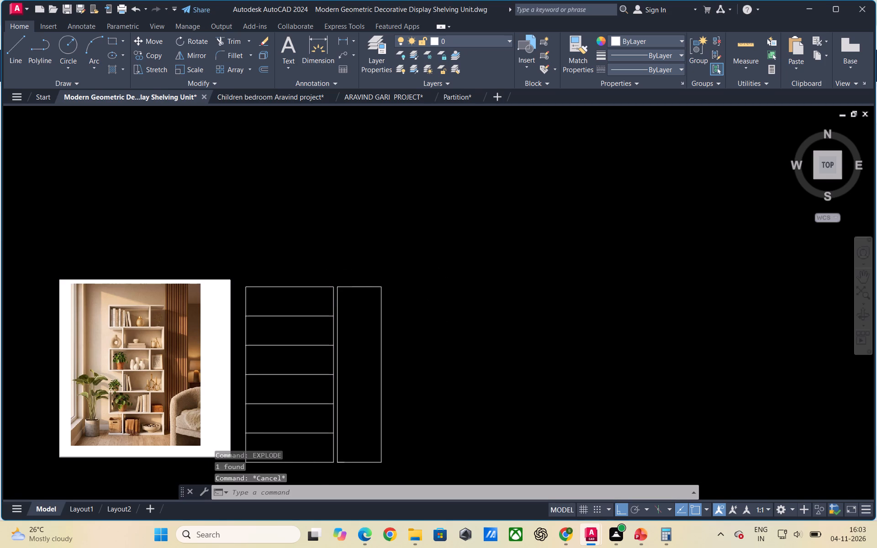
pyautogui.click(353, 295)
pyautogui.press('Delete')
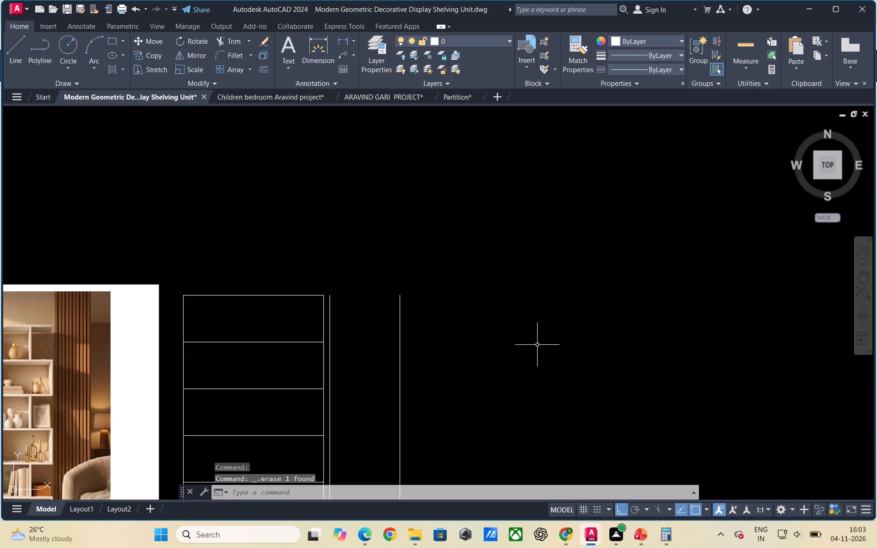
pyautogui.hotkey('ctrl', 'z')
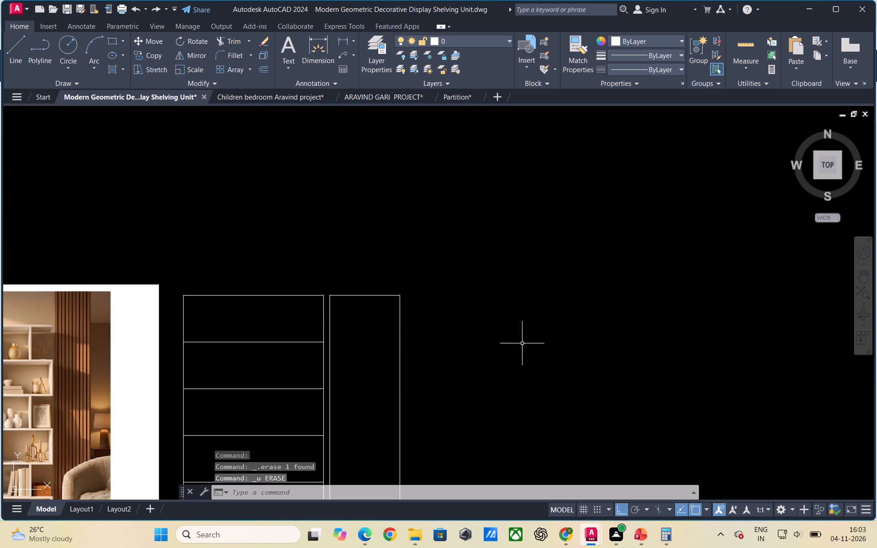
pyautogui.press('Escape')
# Move the narrow rectangle's top edge straight up, well above the top of the main outline.
pyautogui.click(346, 296)
pyautogui.rightClick(346, 296)
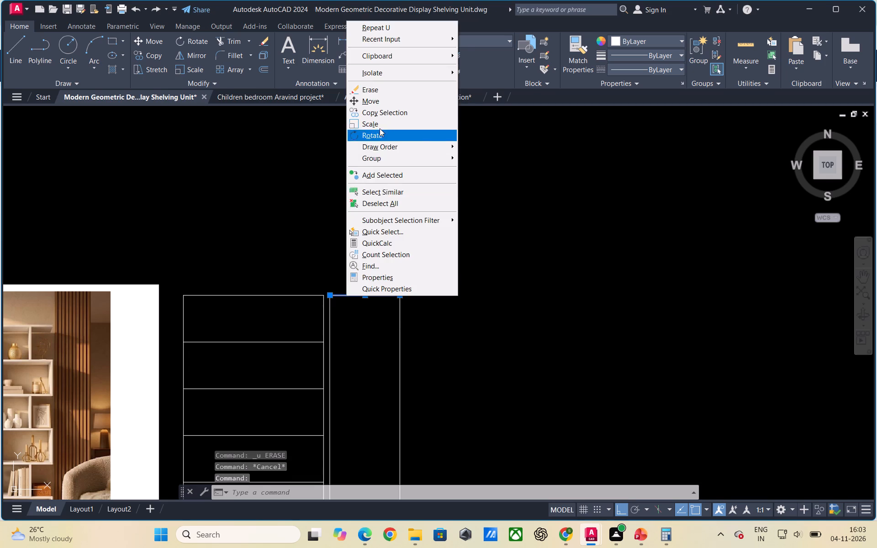
pyautogui.click(379, 102)
pyautogui.click(329, 297)
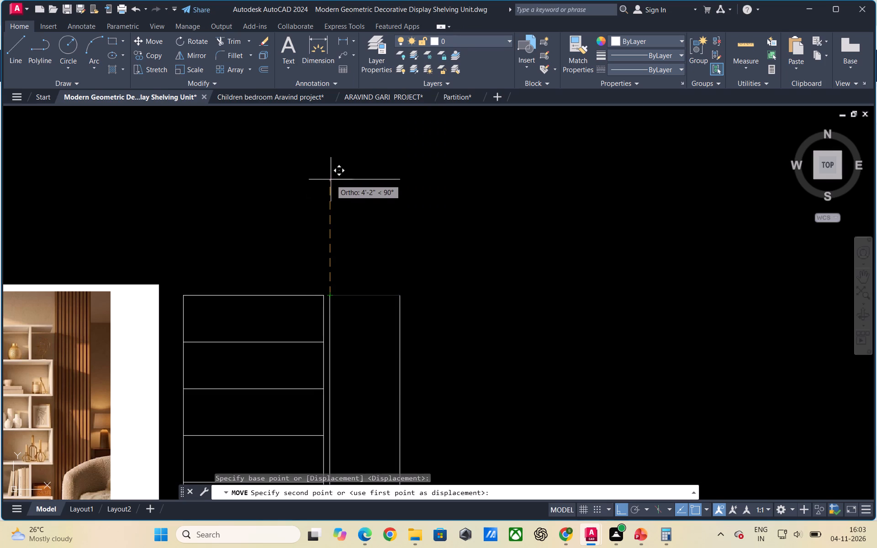
pyautogui.click(331, 211)
pyautogui.press('Escape')
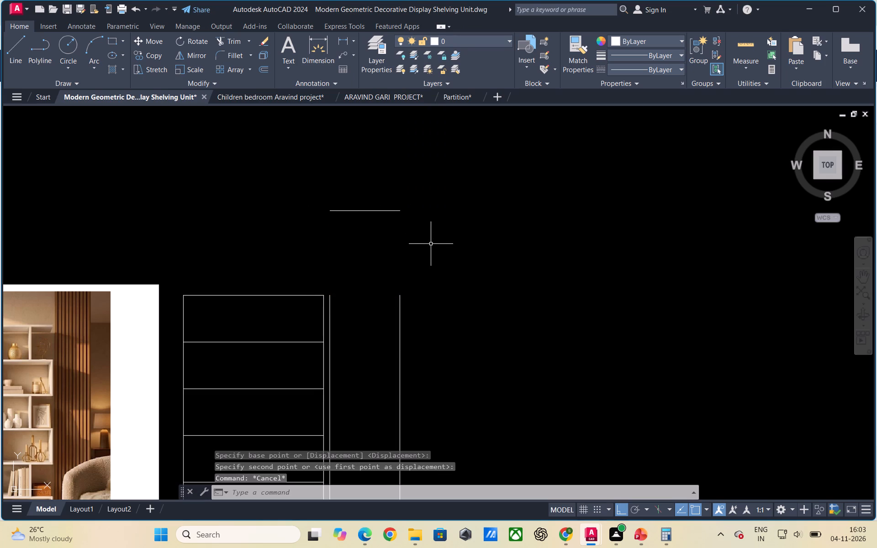
# Extend both vertical sides of the narrow rectangle up to its raised top edge.
pyautogui.write('EX')
pyautogui.press('space')
pyautogui.press('space')
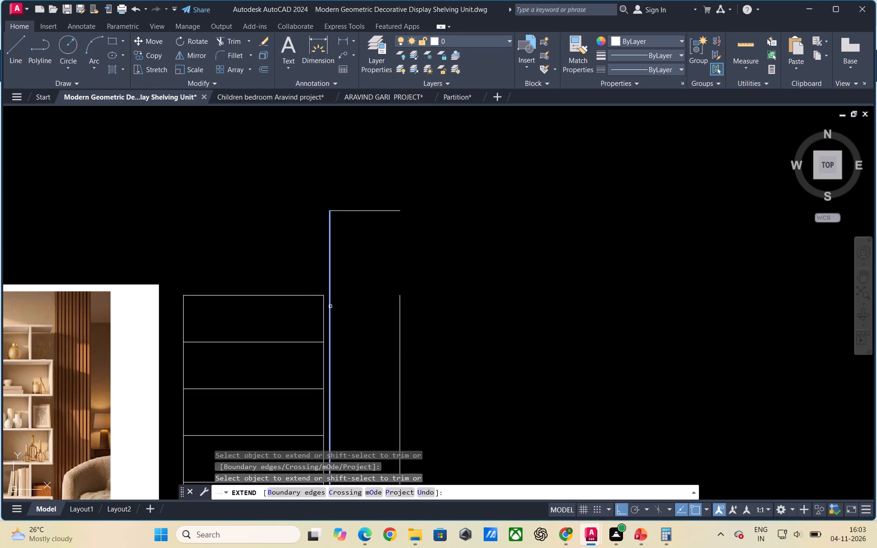
pyautogui.click(330, 306)
pyautogui.click(402, 314)
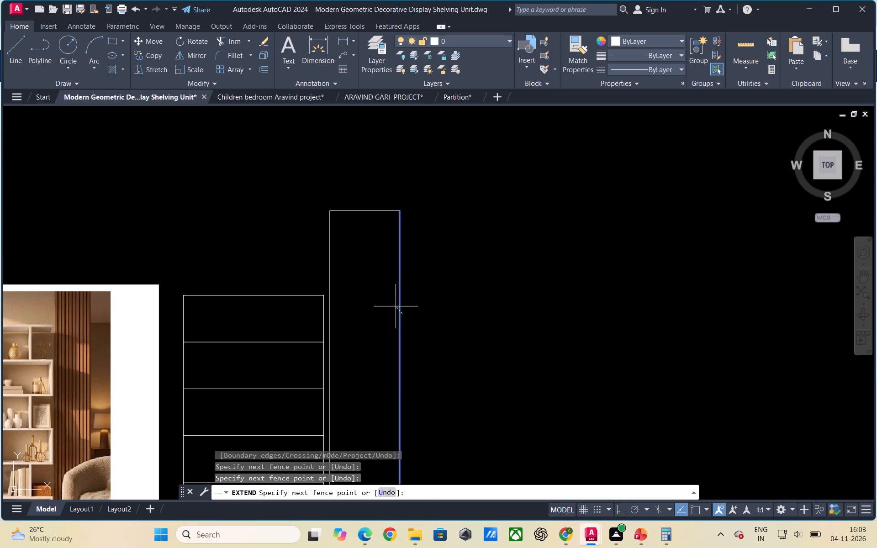
pyautogui.click(396, 306)
pyautogui.press('Escape')
# Hatch the inside of the tall narrow rectangle with the ANSI31 pattern at scale 4.
pyautogui.scroll(-1, 477, 312)
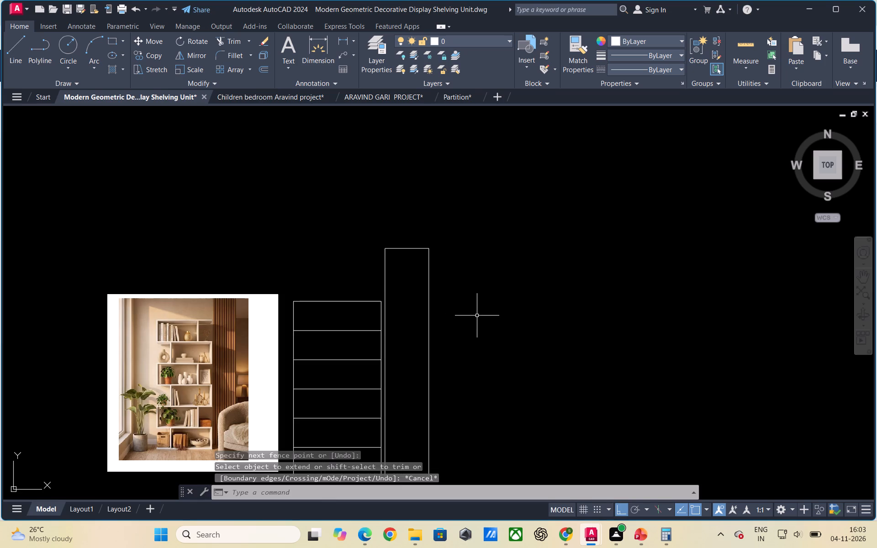
pyautogui.scroll(-1, 469, 337)
pyautogui.scroll(1, 463, 349)
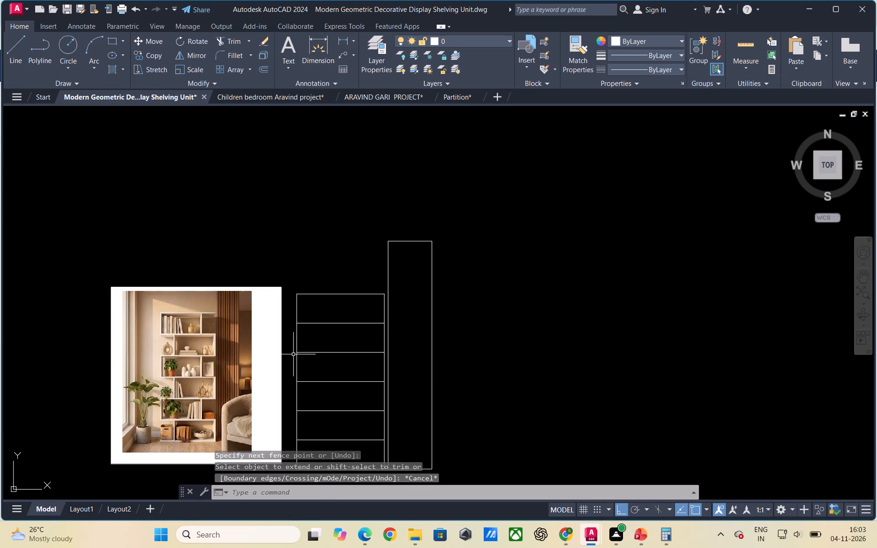
pyautogui.scroll(-1, 293, 354)
pyautogui.scroll(1, 369, 367)
pyautogui.write('HATCH')
pyautogui.press('Return')
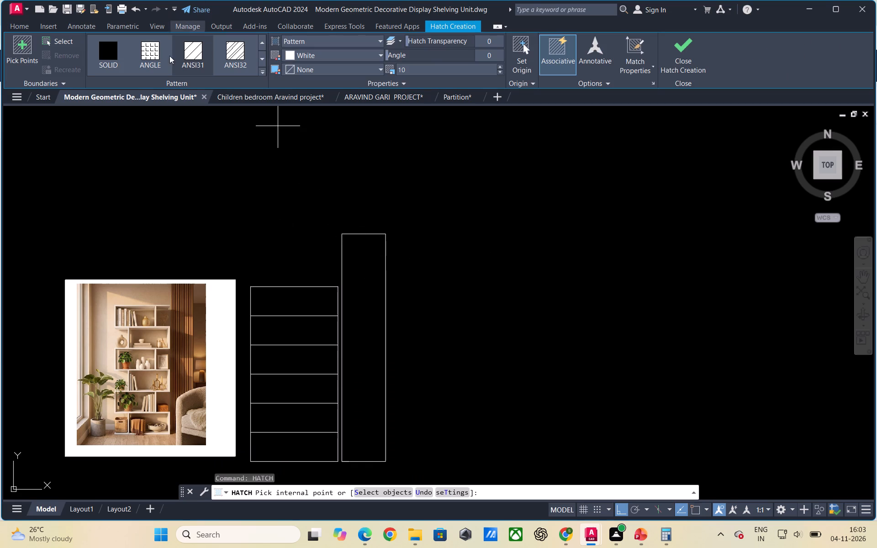
pyautogui.click(197, 61)
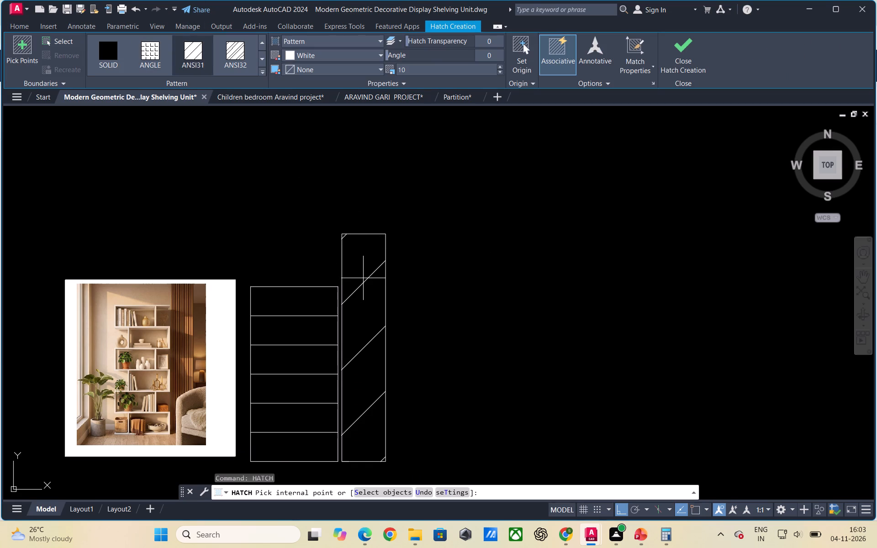
pyautogui.click(363, 278)
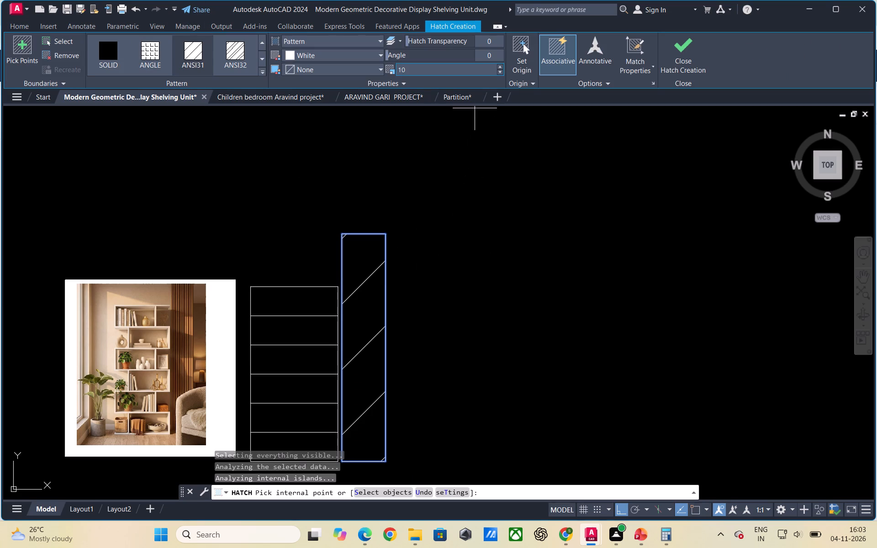
pyautogui.click(436, 67)
pyautogui.press('4')
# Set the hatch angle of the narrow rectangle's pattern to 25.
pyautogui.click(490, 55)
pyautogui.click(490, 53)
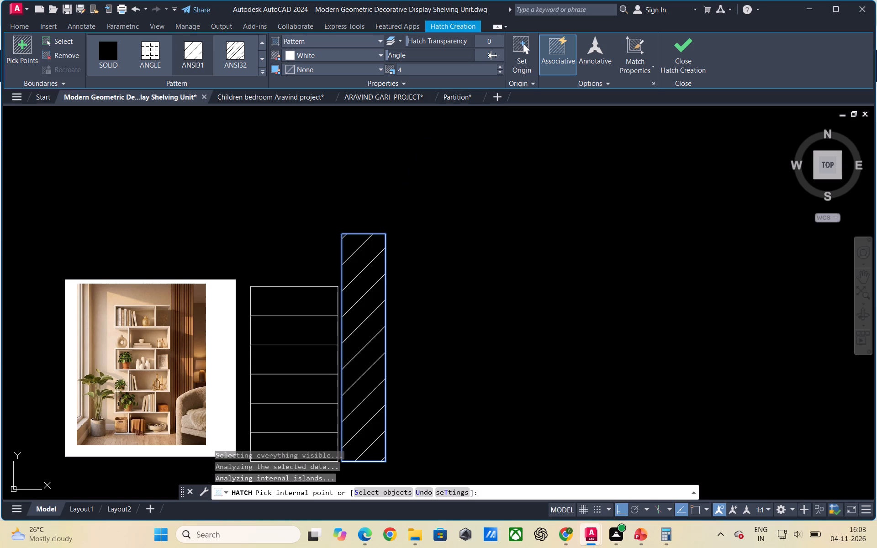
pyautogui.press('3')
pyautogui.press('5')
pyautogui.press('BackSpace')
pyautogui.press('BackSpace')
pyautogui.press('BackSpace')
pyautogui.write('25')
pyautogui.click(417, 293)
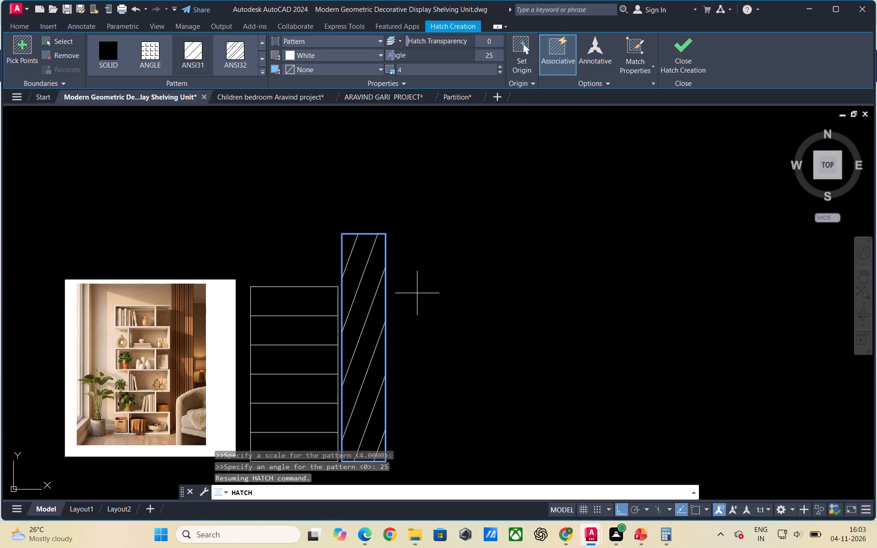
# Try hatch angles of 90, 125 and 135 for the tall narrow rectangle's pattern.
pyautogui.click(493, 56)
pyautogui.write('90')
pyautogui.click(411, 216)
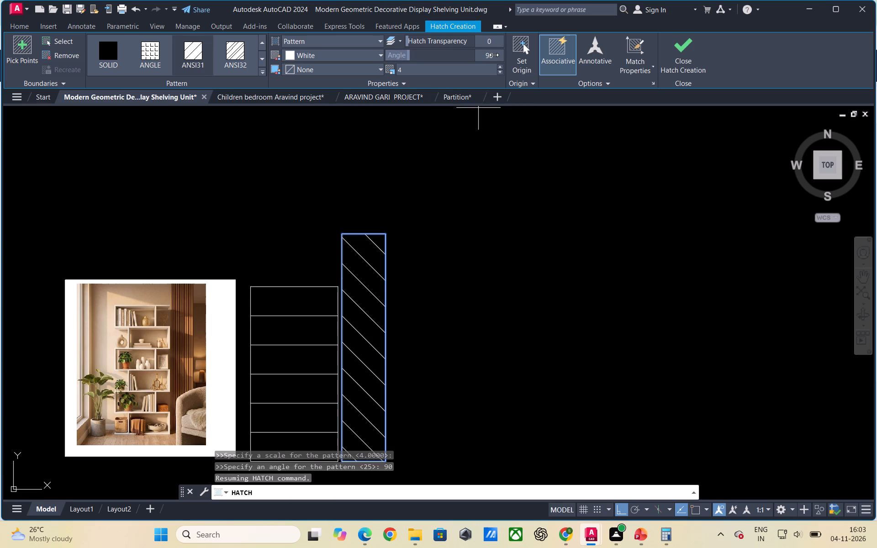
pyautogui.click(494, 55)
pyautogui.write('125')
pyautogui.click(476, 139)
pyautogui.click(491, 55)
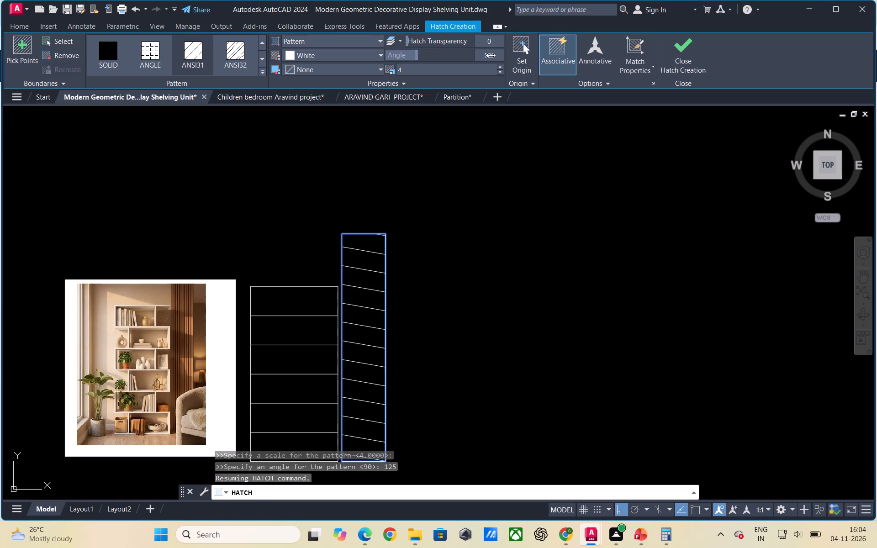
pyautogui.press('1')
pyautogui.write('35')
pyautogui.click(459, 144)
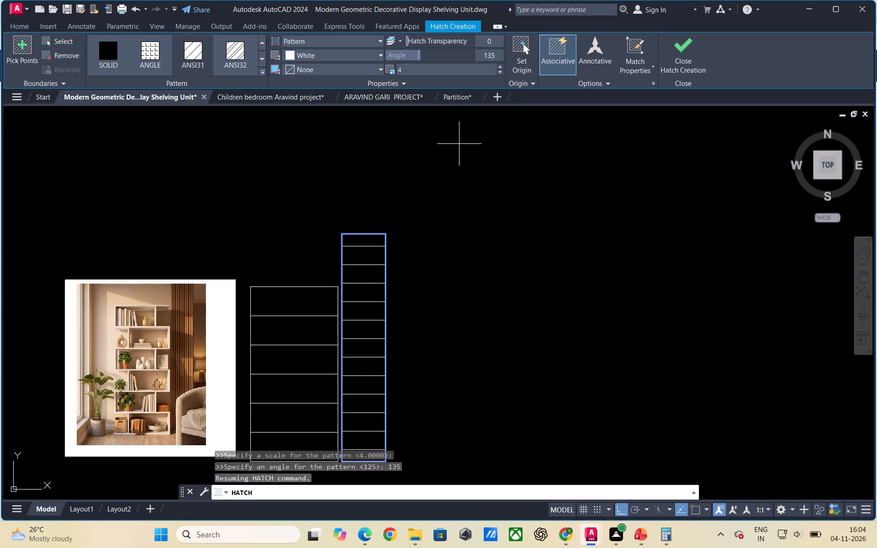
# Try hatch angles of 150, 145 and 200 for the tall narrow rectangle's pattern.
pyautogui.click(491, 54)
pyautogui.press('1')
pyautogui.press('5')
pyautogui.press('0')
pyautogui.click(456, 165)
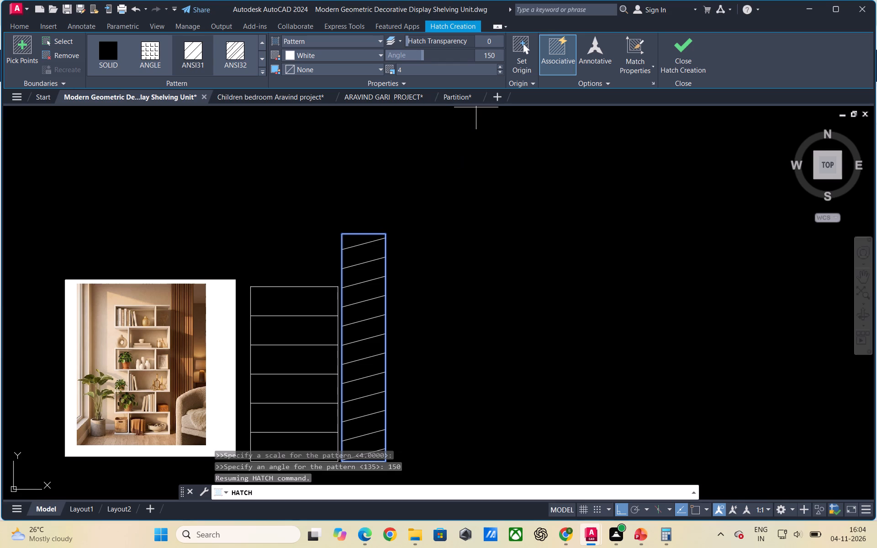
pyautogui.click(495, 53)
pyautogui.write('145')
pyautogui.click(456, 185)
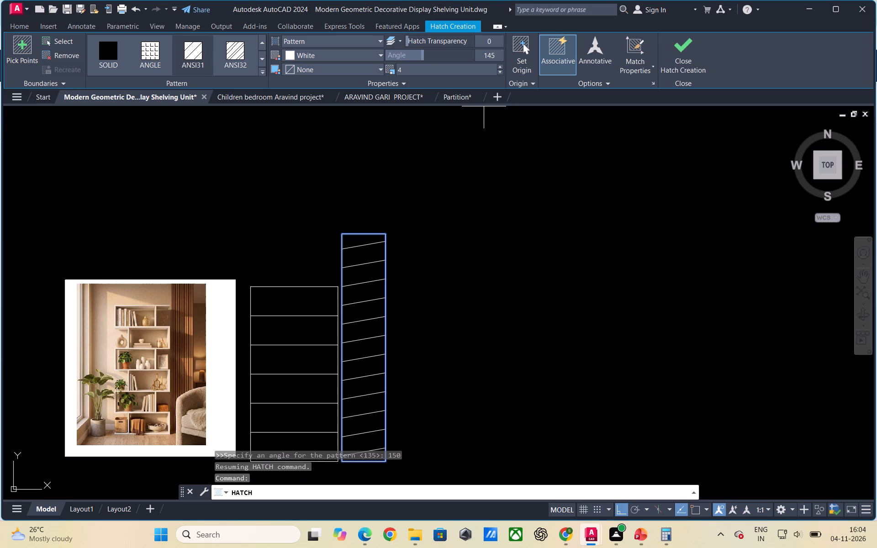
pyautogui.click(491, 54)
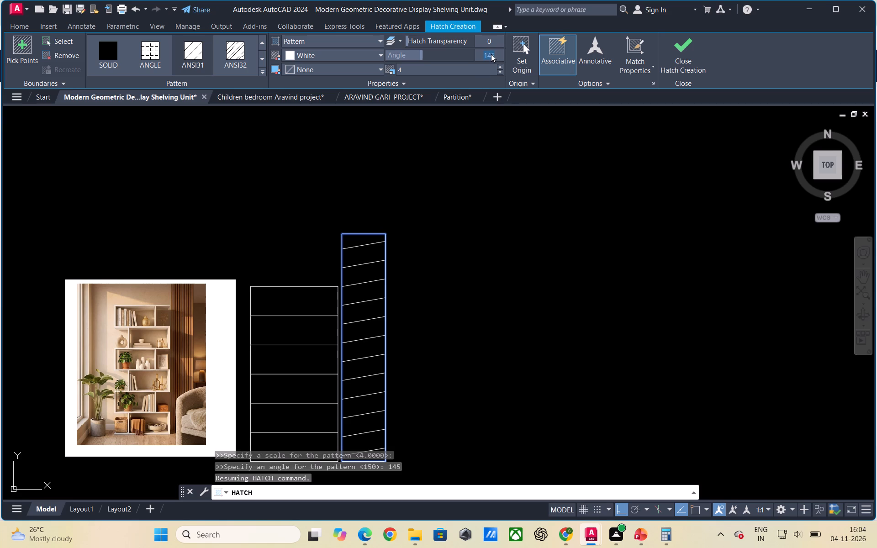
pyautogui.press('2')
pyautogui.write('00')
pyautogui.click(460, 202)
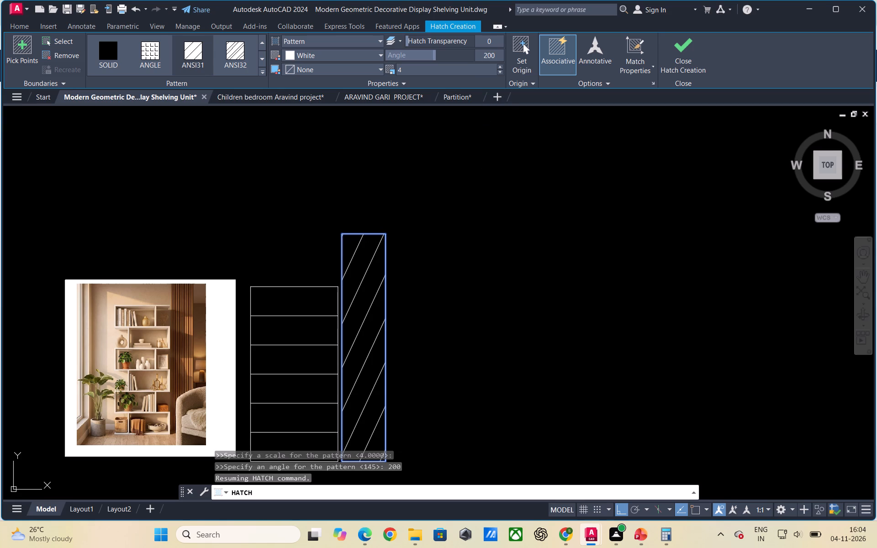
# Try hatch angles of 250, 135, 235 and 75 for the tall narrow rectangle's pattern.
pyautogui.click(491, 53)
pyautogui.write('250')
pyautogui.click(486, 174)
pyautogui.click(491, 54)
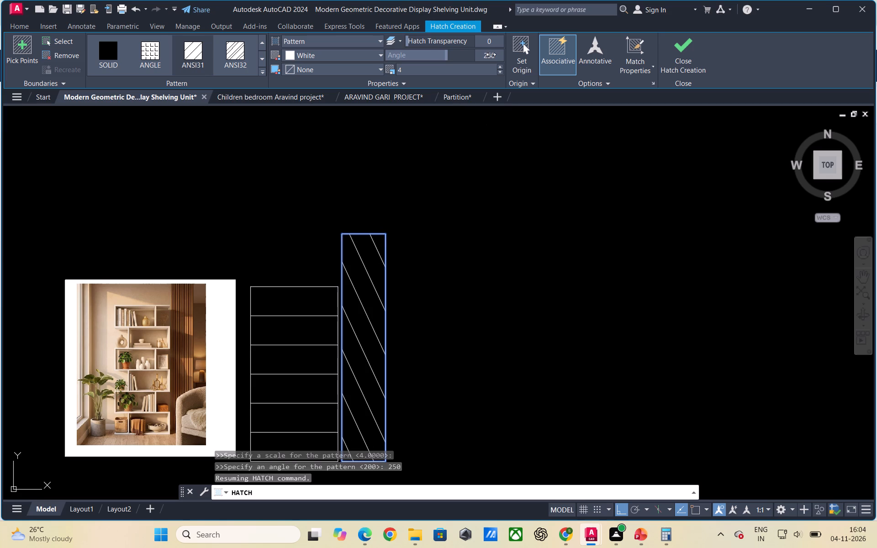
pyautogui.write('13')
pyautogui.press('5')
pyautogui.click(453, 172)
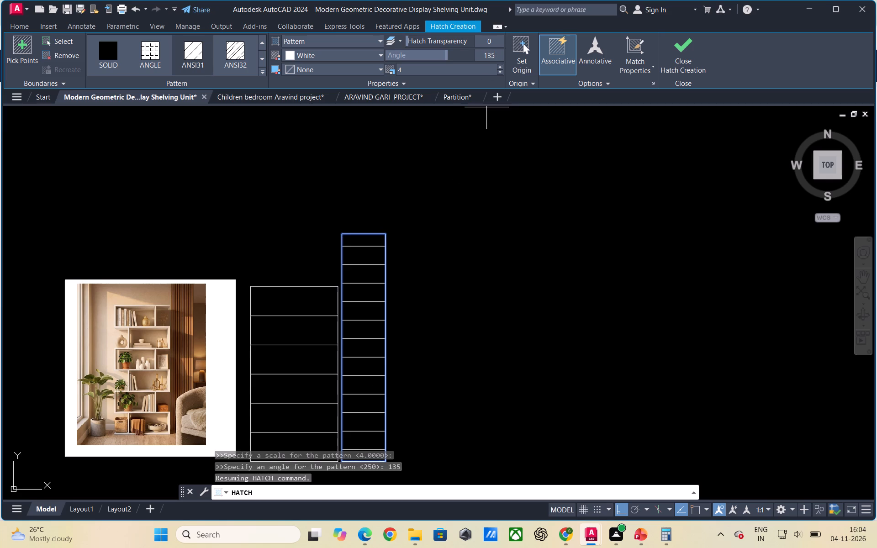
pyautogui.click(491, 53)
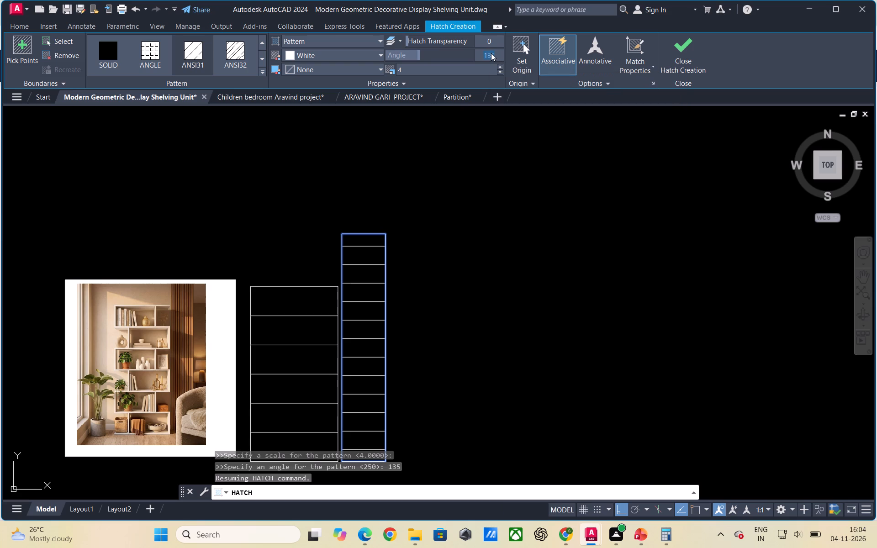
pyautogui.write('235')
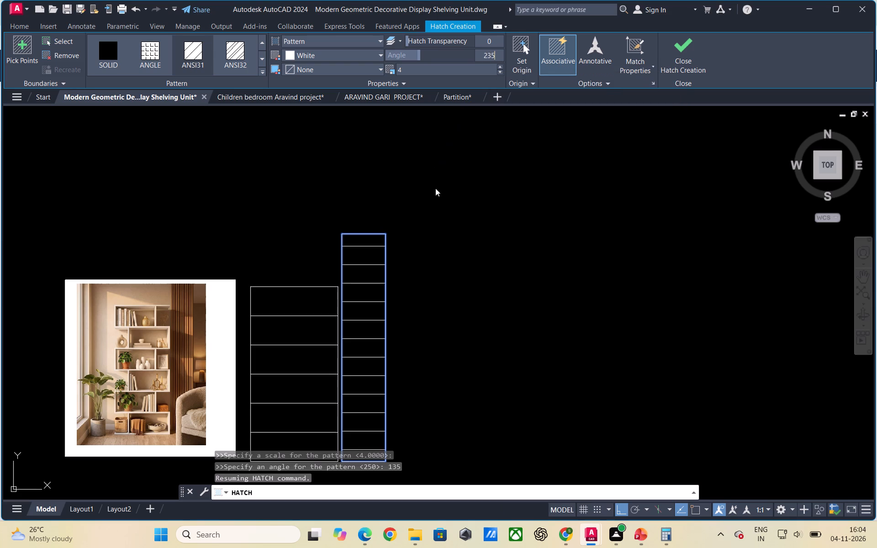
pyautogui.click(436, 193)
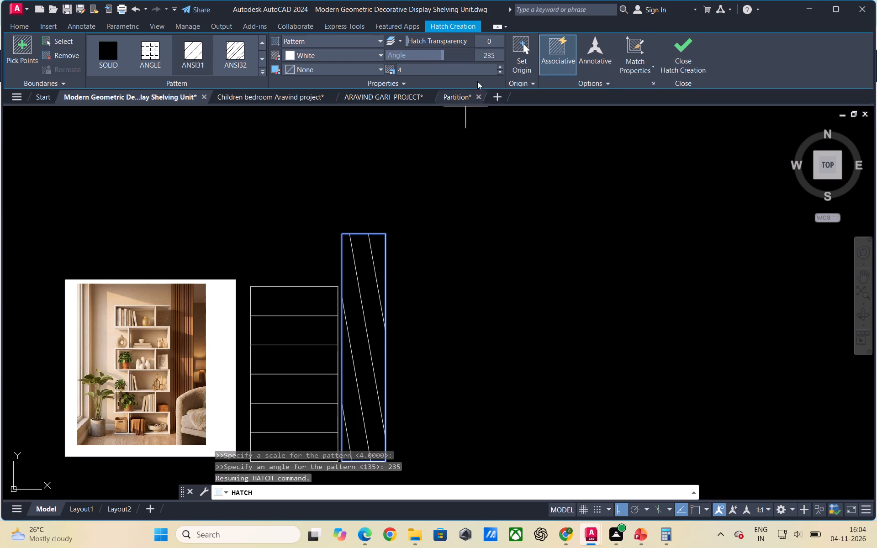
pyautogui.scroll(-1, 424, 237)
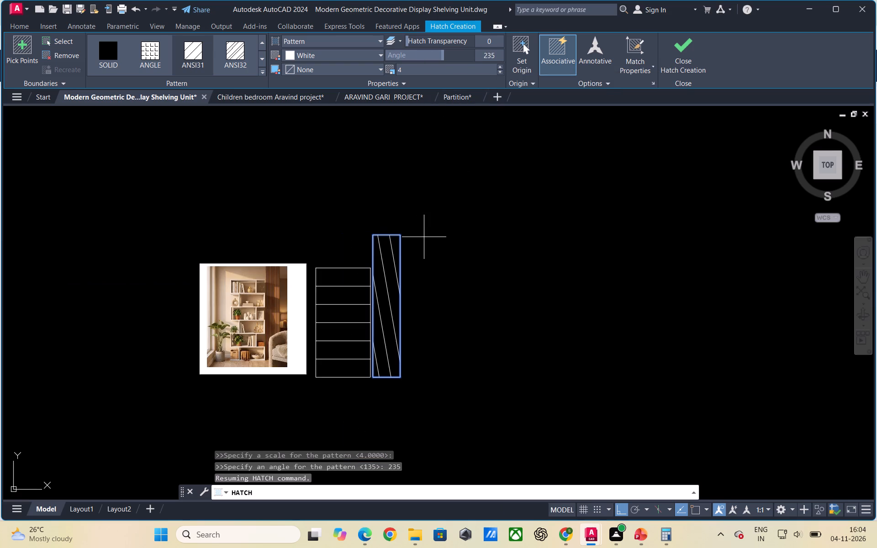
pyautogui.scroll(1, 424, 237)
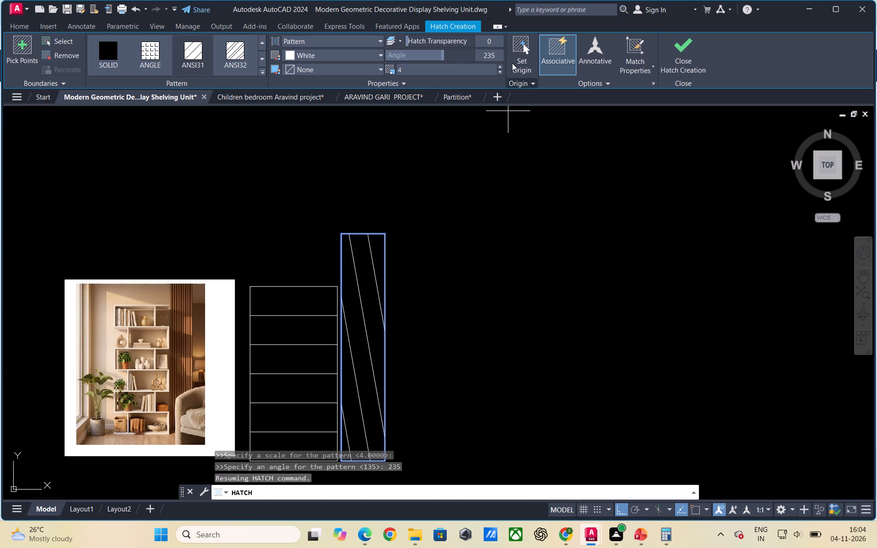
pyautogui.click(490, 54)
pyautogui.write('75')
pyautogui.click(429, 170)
# Set the hatch angle to 45 so the tall narrow rectangle's lines run vertically.
pyautogui.click(489, 53)
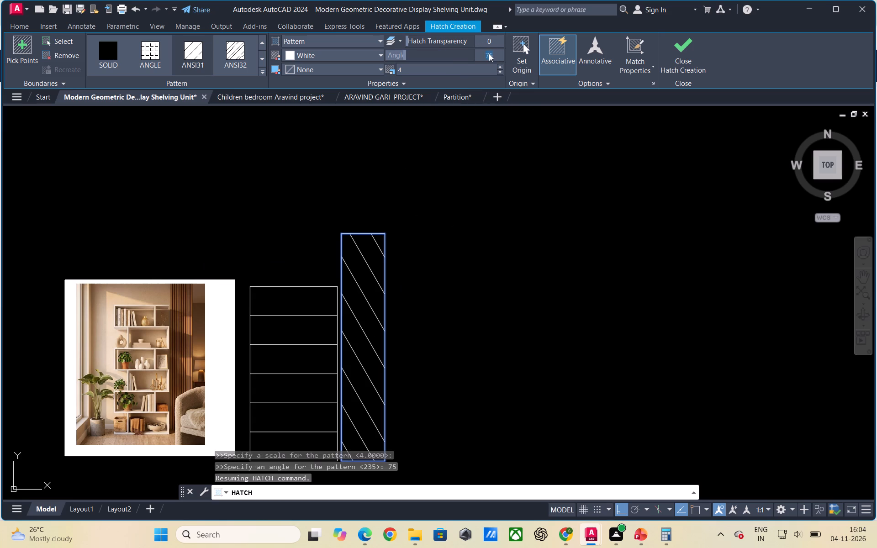
pyautogui.press('4')
pyautogui.press('5')
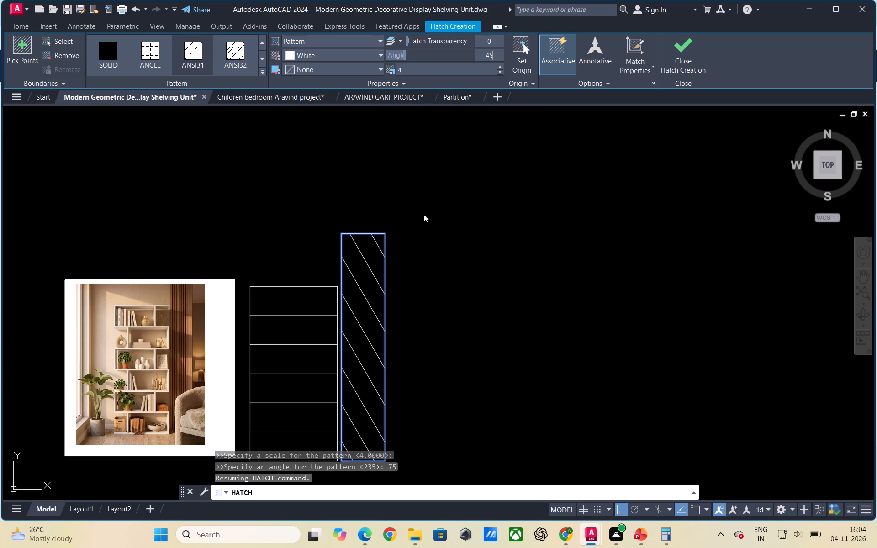
pyautogui.click(421, 224)
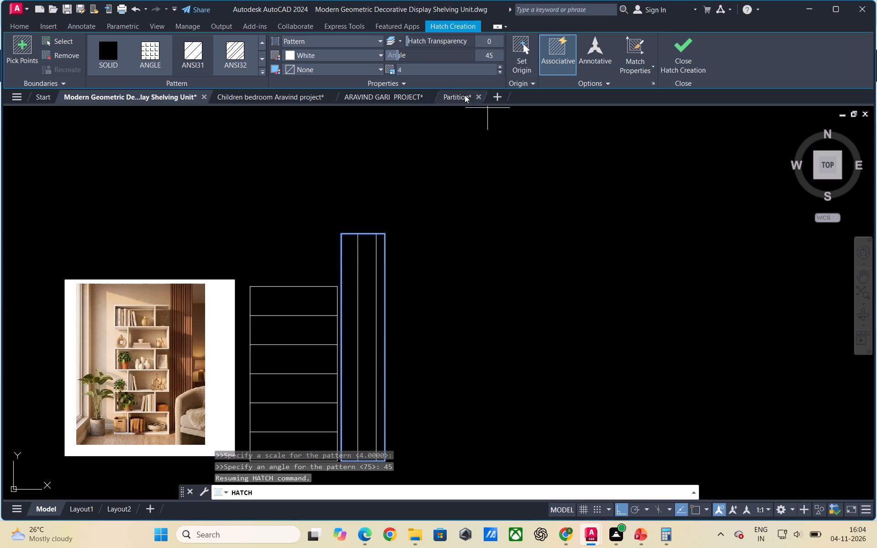
# Set the tall narrow rectangle's hatch scale to 1 for closely spaced vertical slats and finish the hatch.
pyautogui.scroll(-1, 363, 328)
pyautogui.scroll(2, 363, 329)
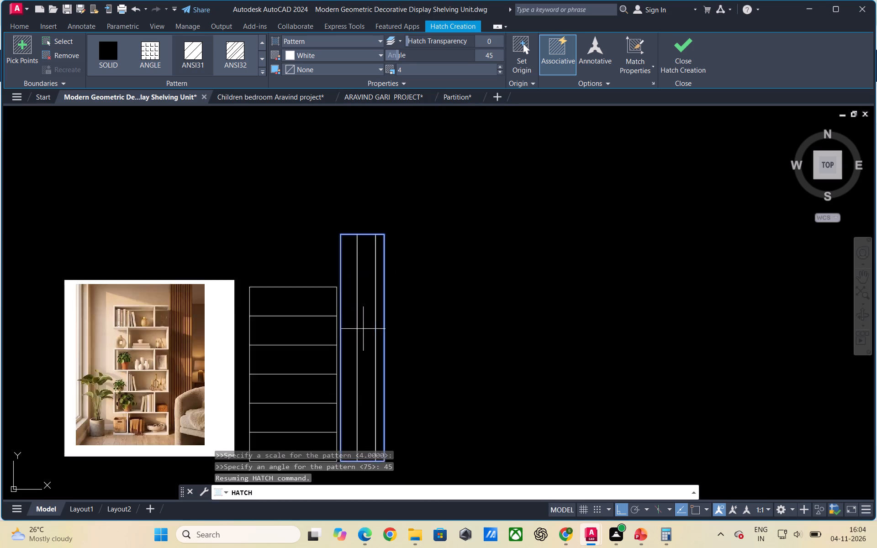
pyautogui.click(412, 70)
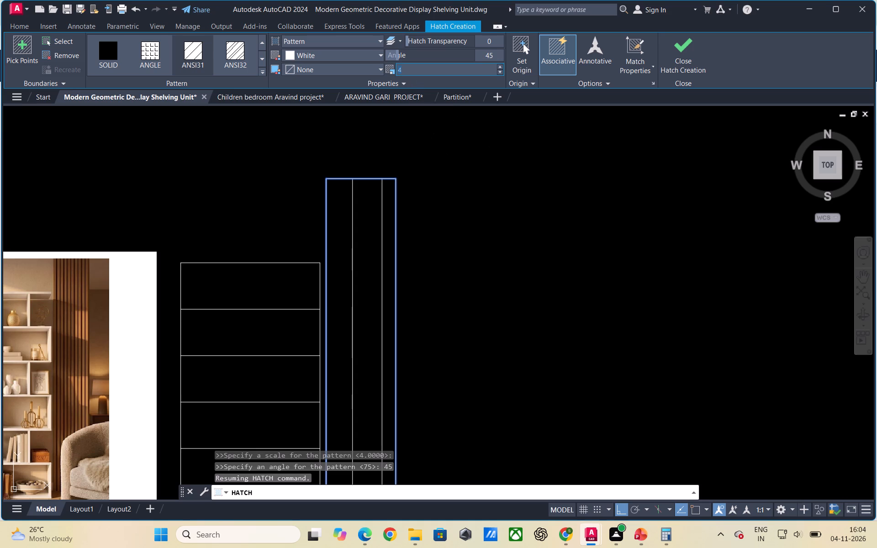
pyautogui.press('1')
pyautogui.click(438, 254)
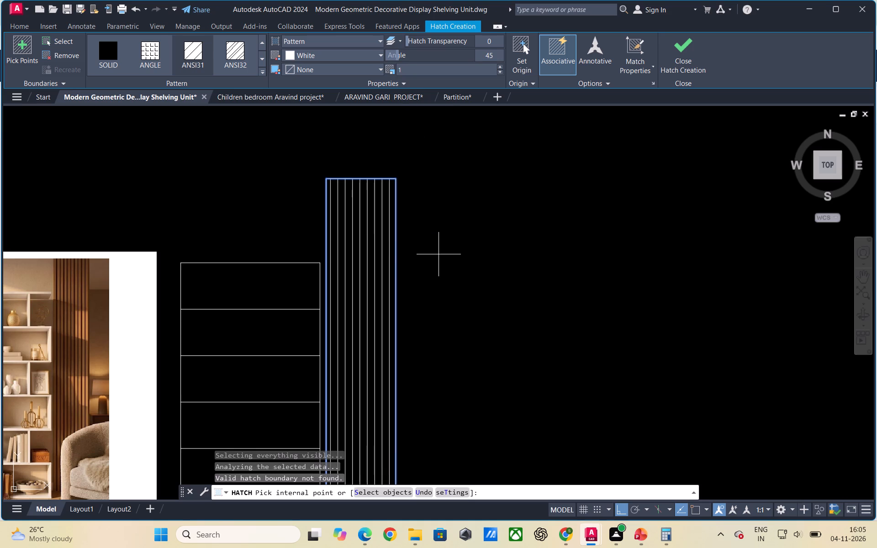
pyautogui.scroll(-1, 474, 265)
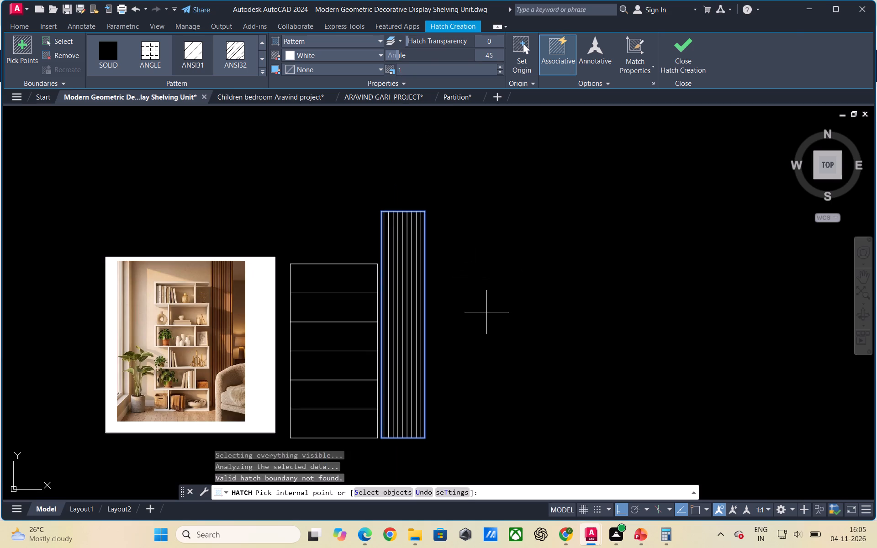
pyautogui.press('Escape')
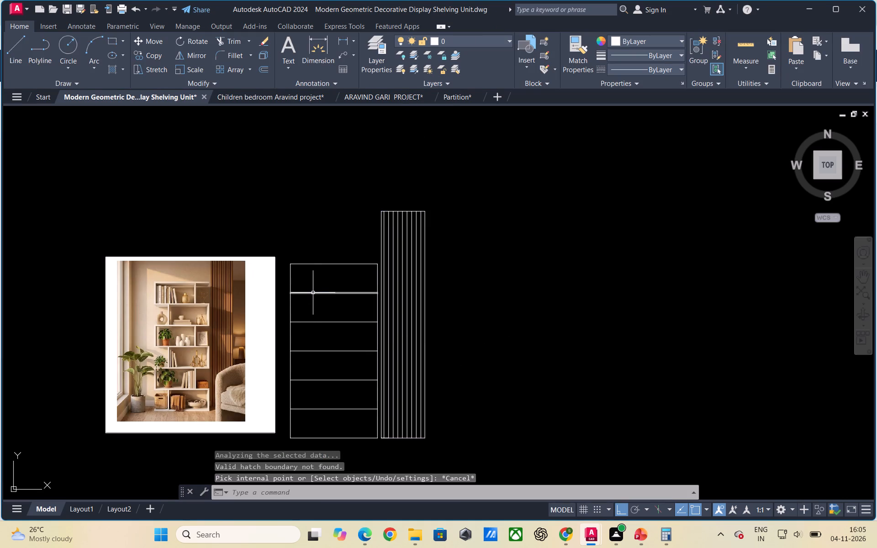
pyautogui.click(313, 293)
pyautogui.press('Escape')
# Save the shelving unit drawing.
pyautogui.scroll(-1, 318, 316)
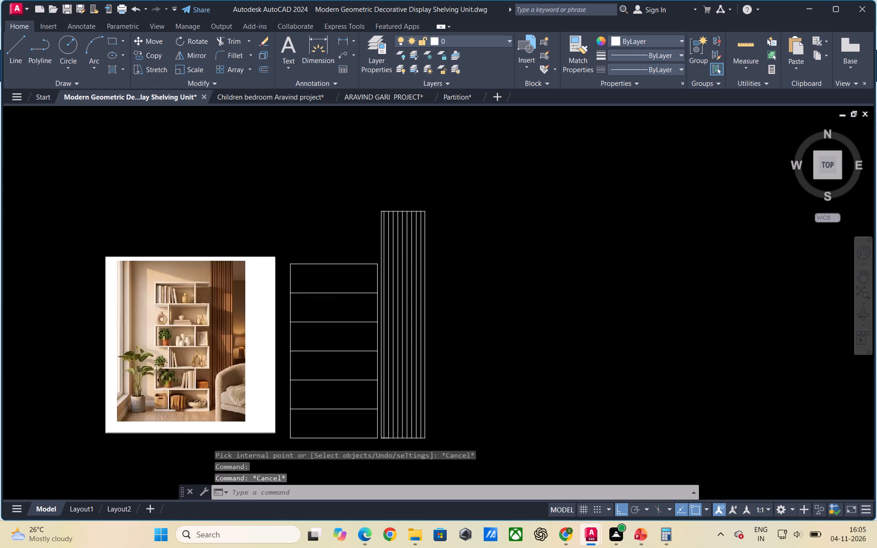
pyautogui.scroll(1, 432, 380)
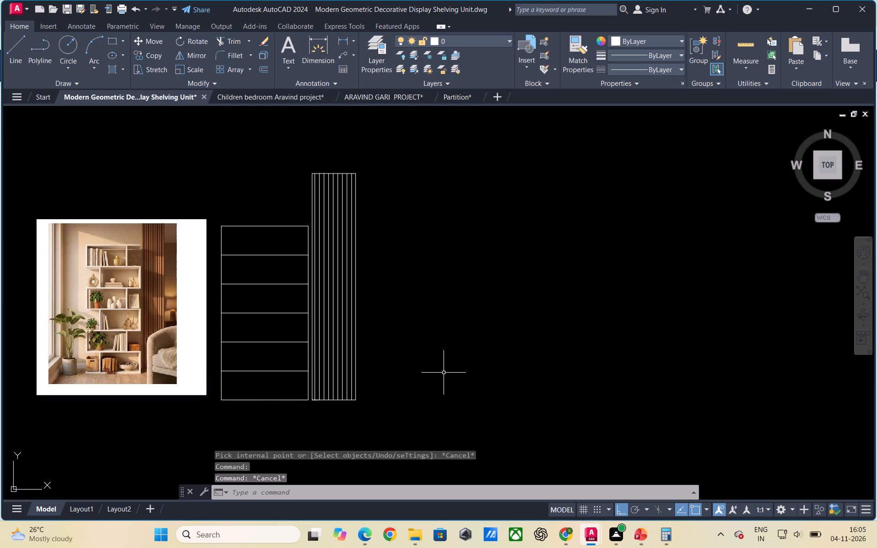
pyautogui.hotkey('ctrl', 's')
pyautogui.hotkey('ctrl', 's')
pyautogui.hotkey('ctrl', 's')
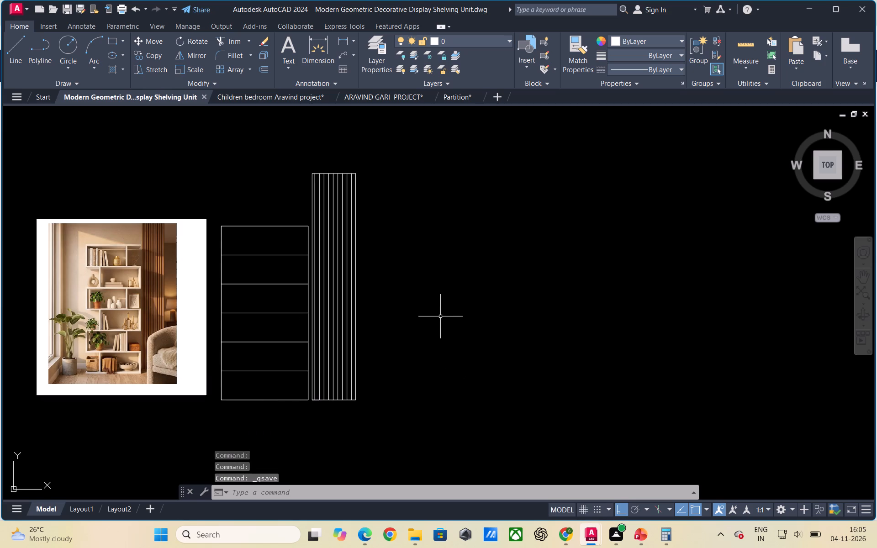
pyautogui.scroll(-2, 238, 375)
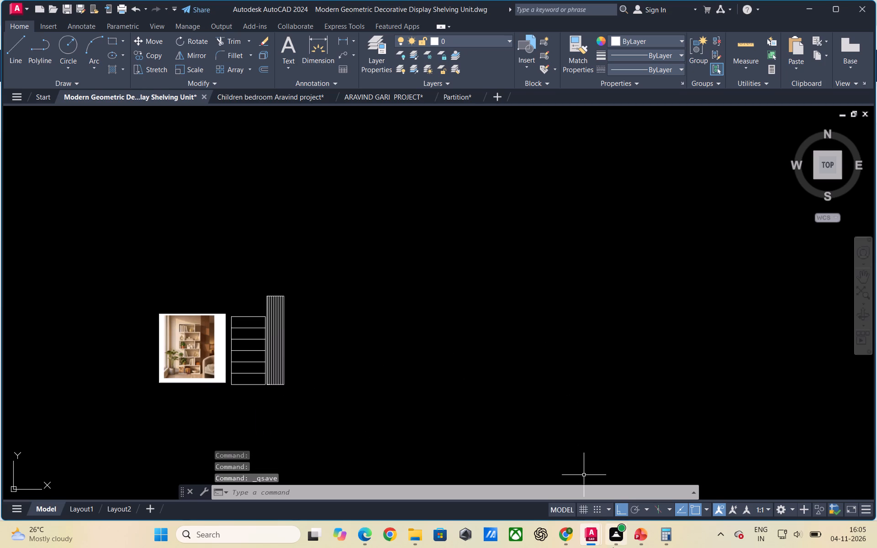
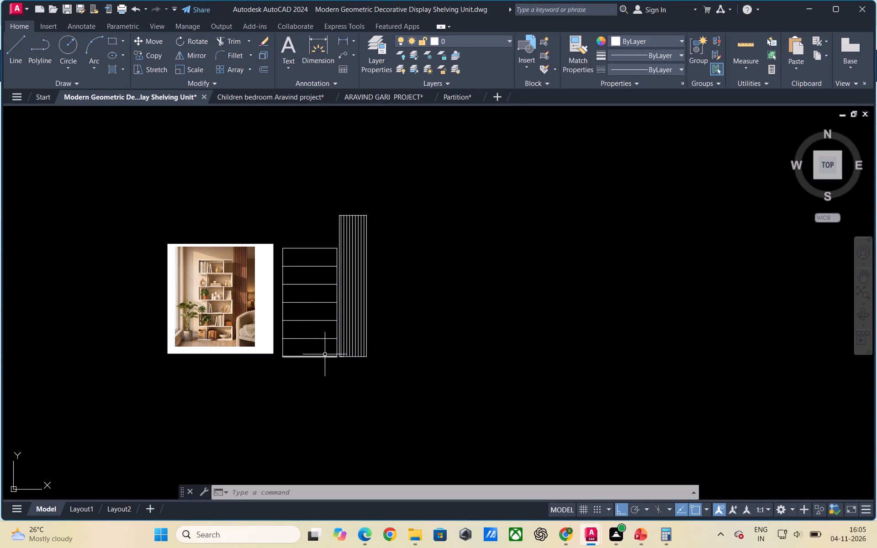
# Examine the divider layout in the shelving reference image against the six drawn shelf rows.
pyautogui.scroll(-1, 325, 354)
pyautogui.scroll(2, 291, 342)
pyautogui.scroll(-1, 219, 339)
pyautogui.scroll(2, 317, 307)
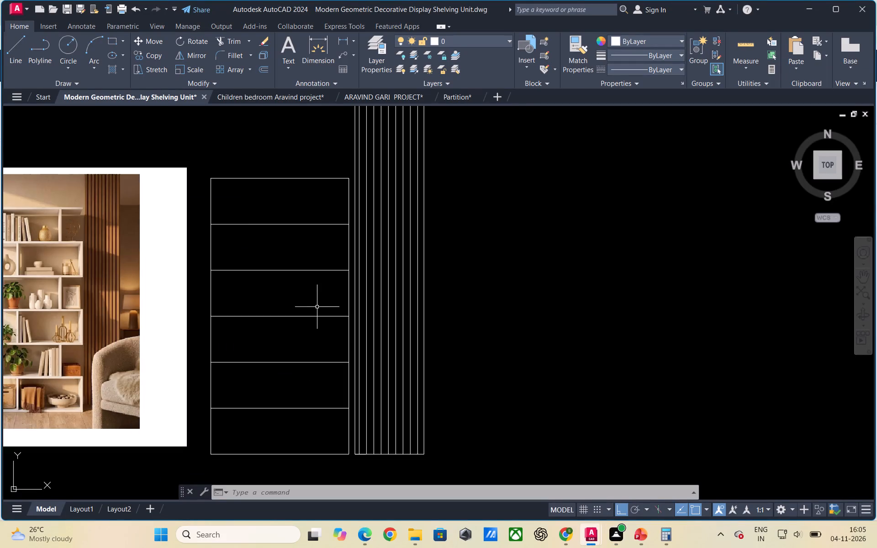
pyautogui.scroll(-1, 317, 308)
pyautogui.scroll(2, 173, 284)
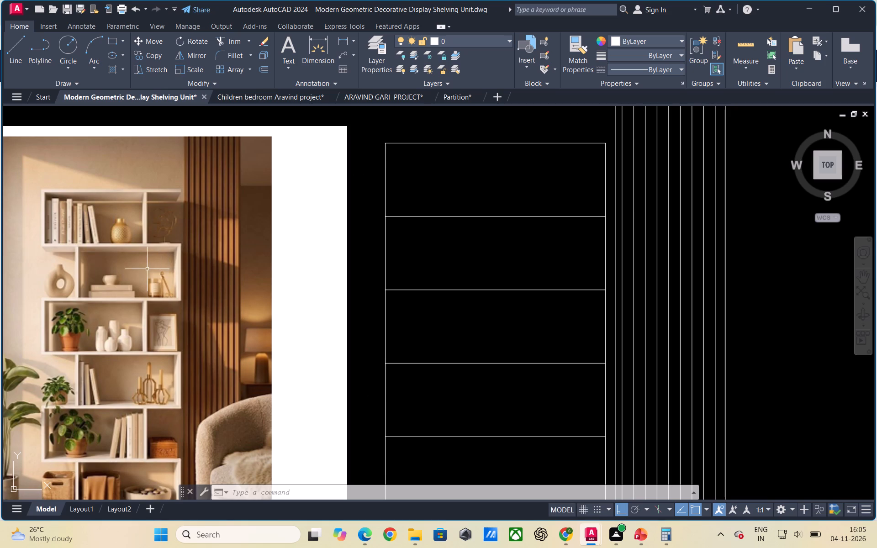
pyautogui.scroll(-1, 112, 261)
pyautogui.scroll(1, 335, 265)
pyautogui.scroll(-1, 249, 289)
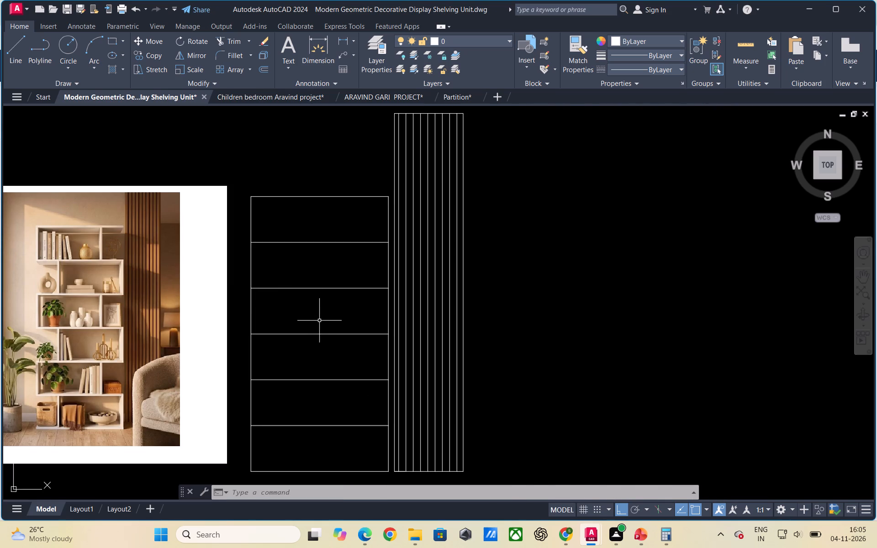
# Draw a vertical divider line nearer the shelf unit's right side, running from its top edge to its bottom edge.
pyautogui.press('Escape')
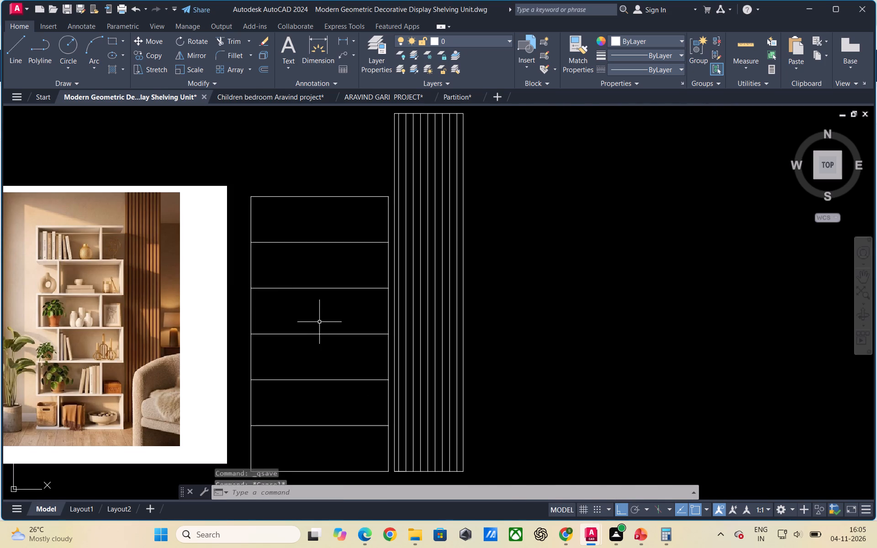
pyautogui.press('l')
pyautogui.press('Return')
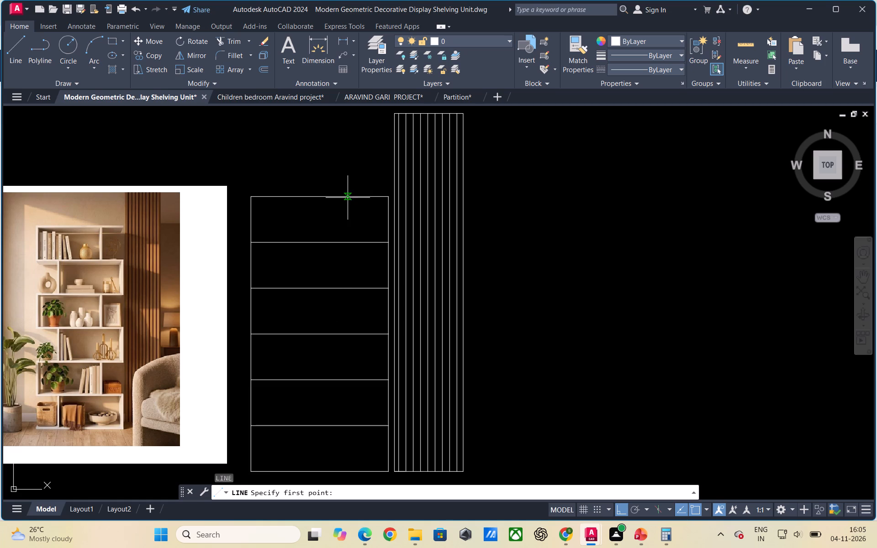
pyautogui.scroll(1, 348, 198)
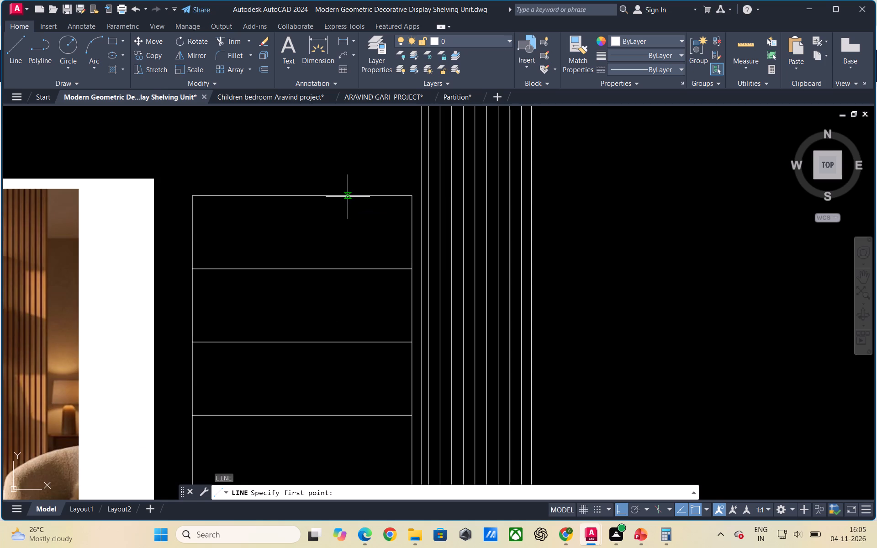
pyautogui.click(348, 195)
pyautogui.scroll(-1, 348, 181)
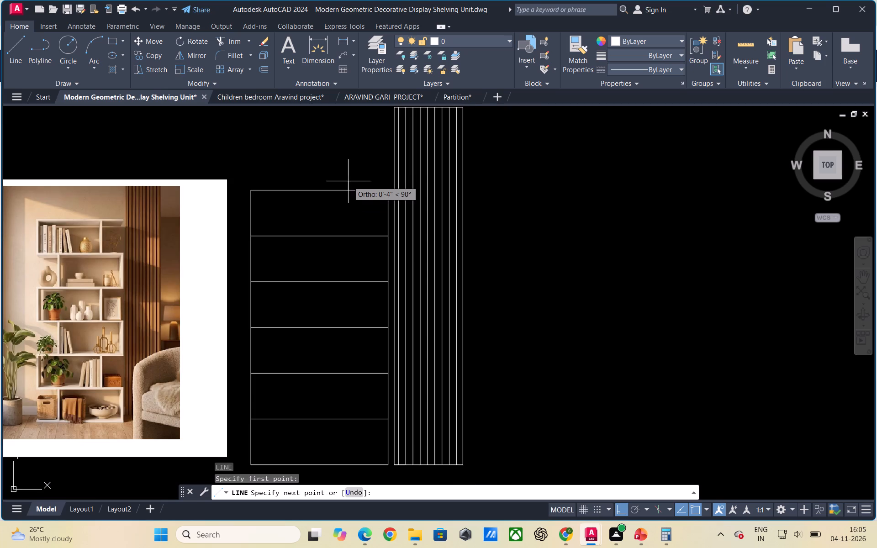
pyautogui.scroll(-1, 348, 181)
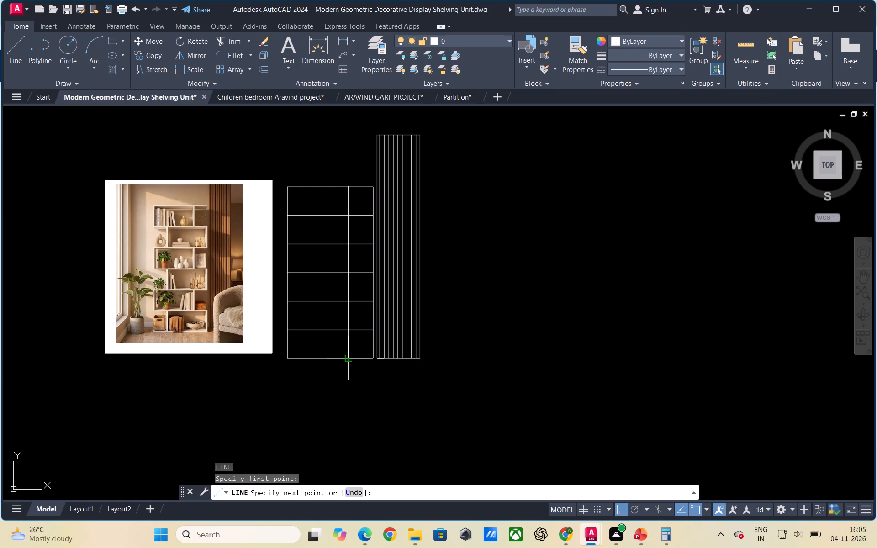
pyautogui.click(348, 359)
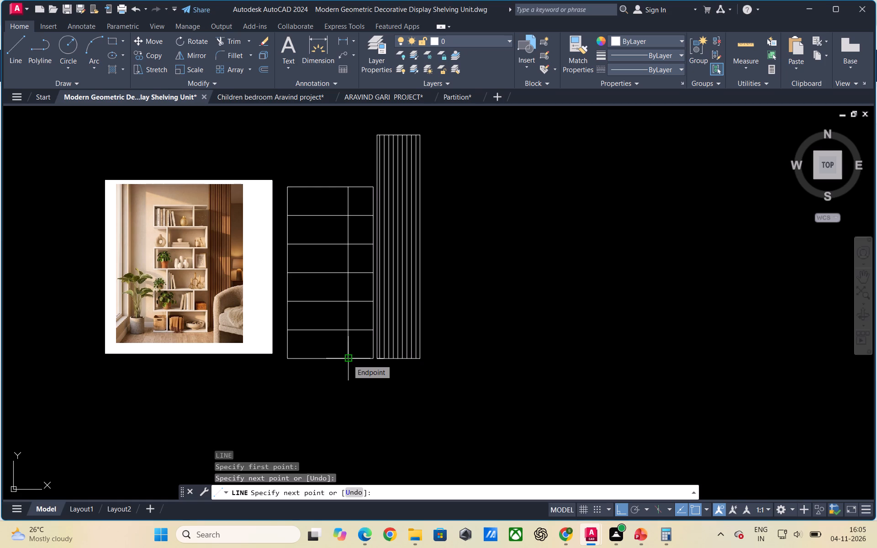
pyautogui.press('Escape')
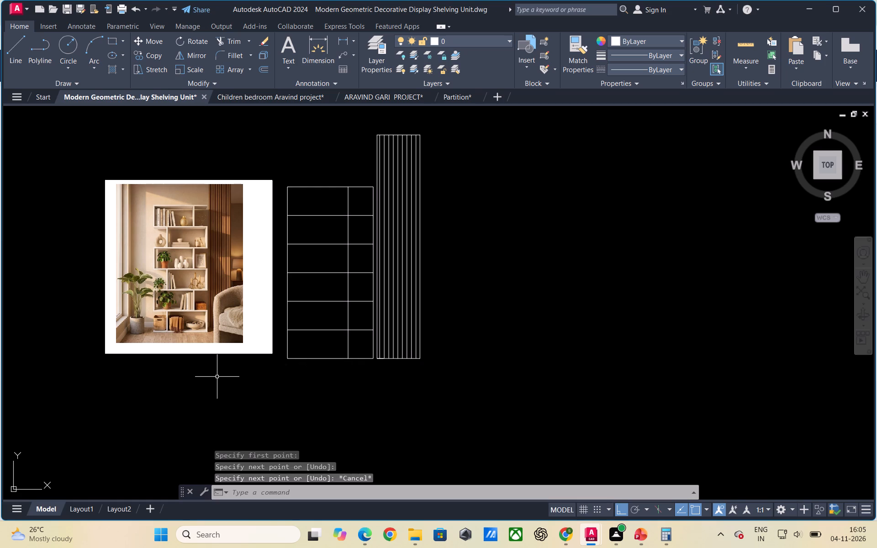
# Draw a vertical divider line near the shelf unit's left side, from the underside of the top row to the bottom edge.
pyautogui.press('l')
pyautogui.press('Return')
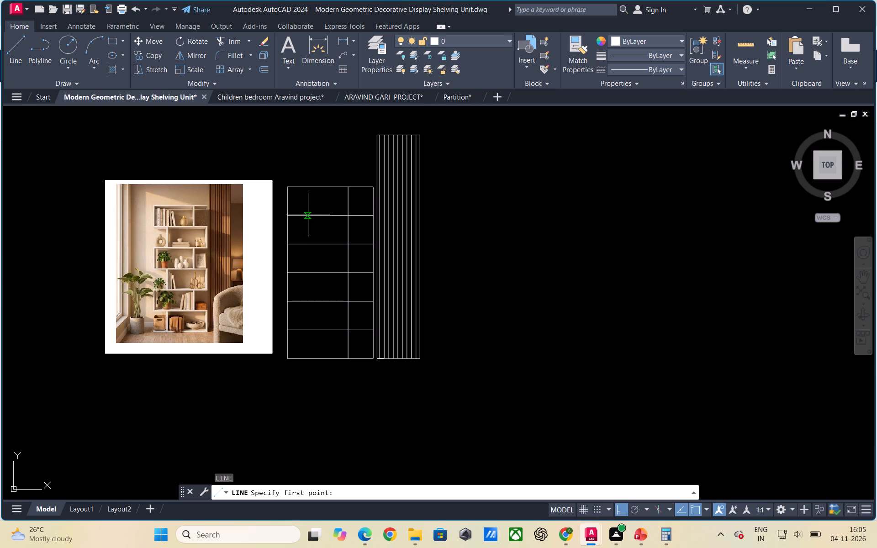
pyautogui.scroll(1, 310, 214)
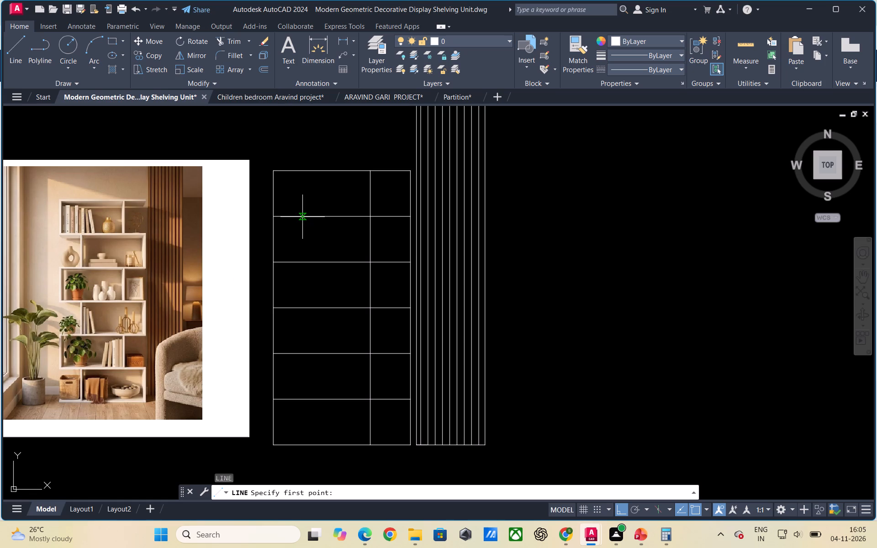
pyautogui.scroll(2, 302, 216)
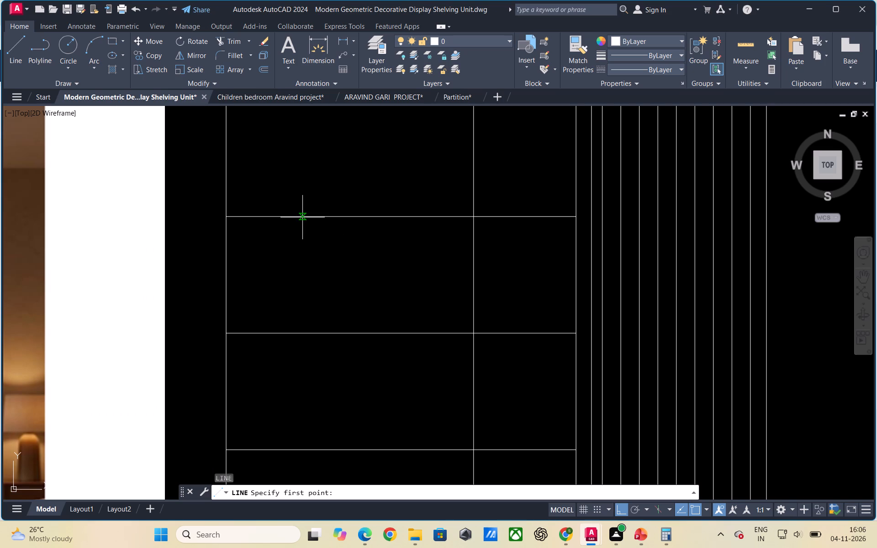
pyautogui.click(301, 216)
pyautogui.scroll(-2, 301, 214)
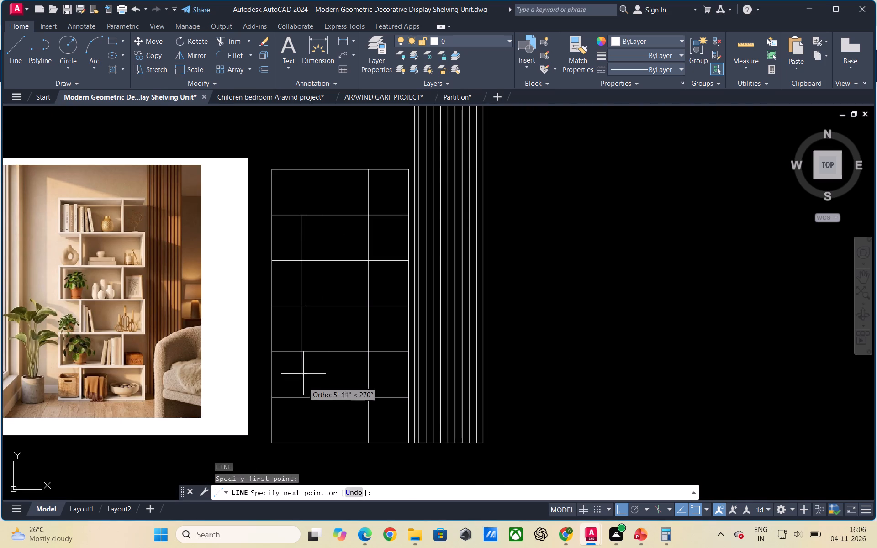
pyautogui.click(300, 441)
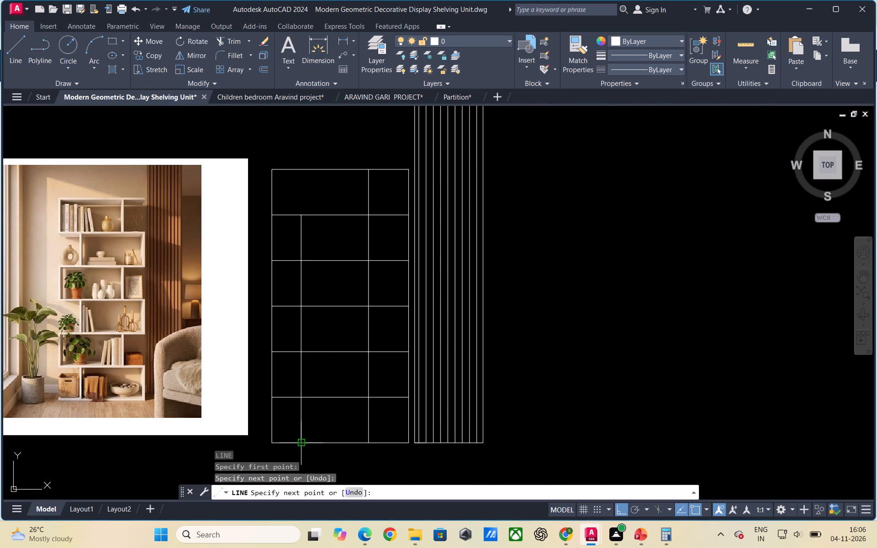
pyautogui.press('Escape')
pyautogui.scroll(-1, 317, 453)
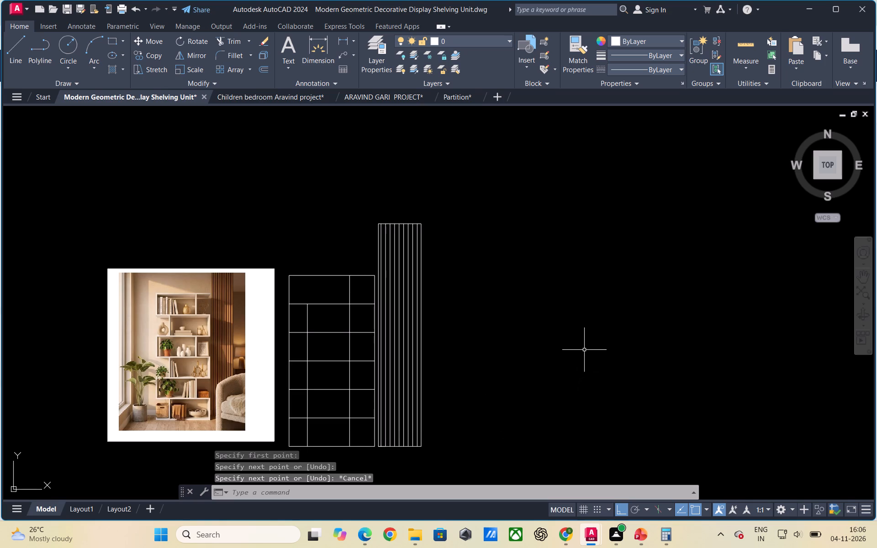
# Trim the left divider in row three, the outer right side in rows one and three, and the outer left side in rows two and four.
pyautogui.press('Escape')
pyautogui.write('TR')
pyautogui.press('Return')
pyautogui.press('Return')
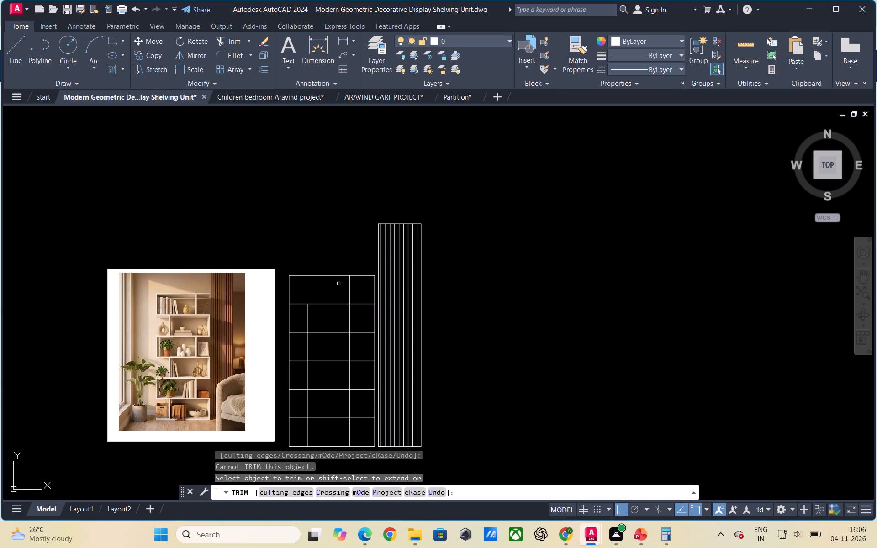
pyautogui.click(308, 351)
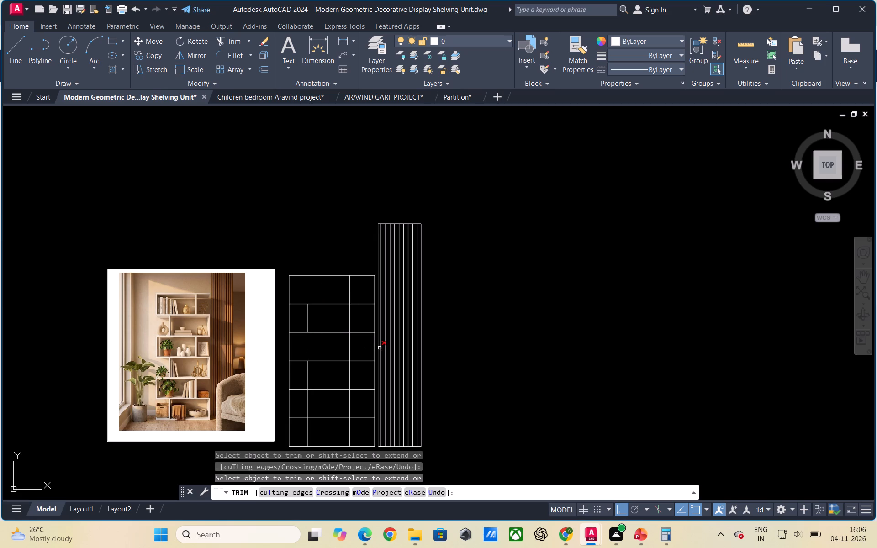
pyautogui.click(375, 348)
pyautogui.click(374, 289)
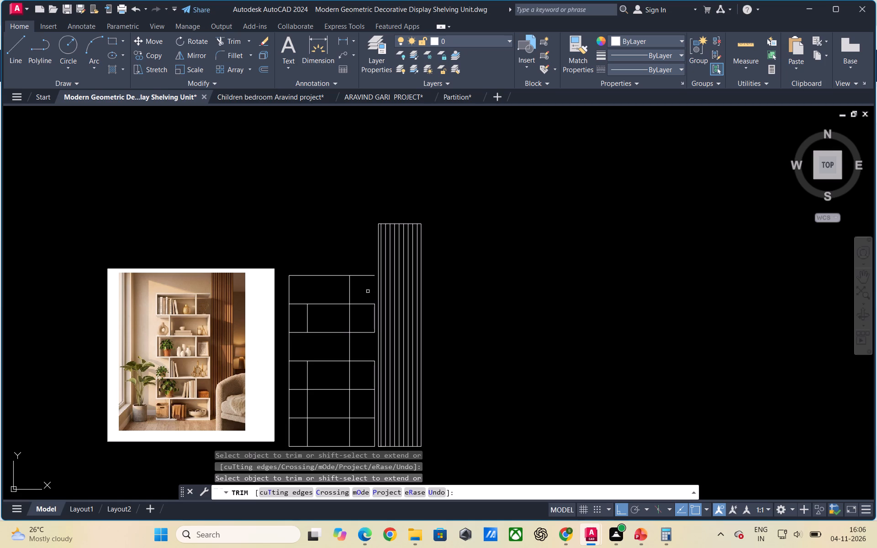
pyautogui.click(289, 316)
pyautogui.click(288, 380)
# Trim the right divider in rows two, four and six, the left divider and outer right side in row five, and row six's outer left side.
pyautogui.click(351, 374)
pyautogui.click(349, 318)
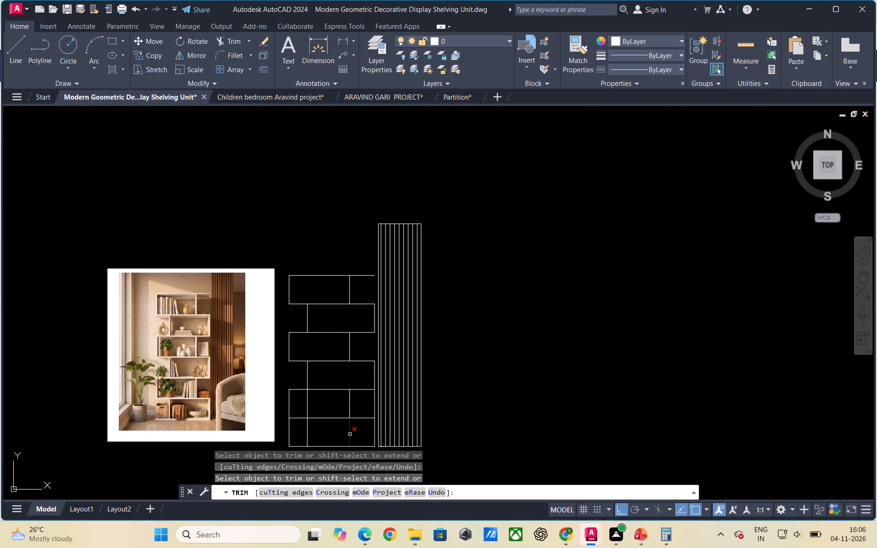
pyautogui.click(350, 434)
pyautogui.click(309, 401)
pyautogui.click(290, 433)
pyautogui.click(373, 406)
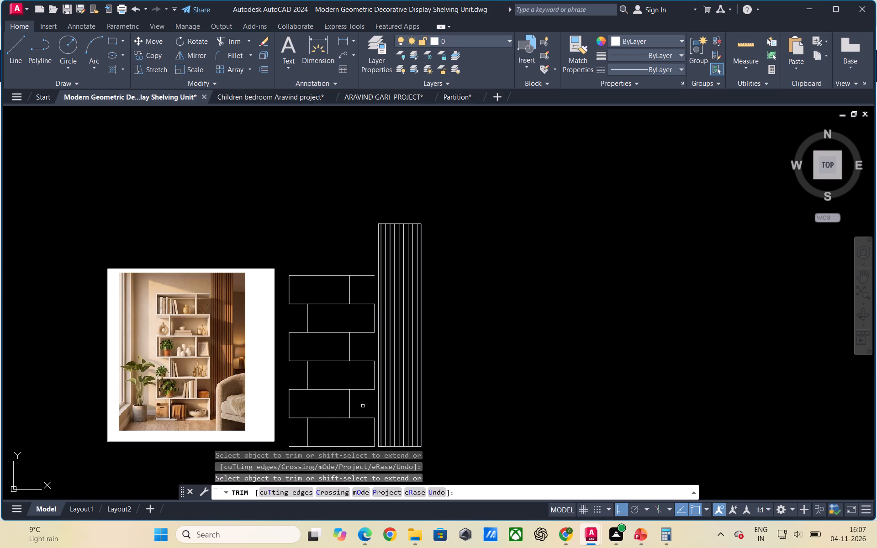
pyautogui.scroll(-1, 340, 380)
pyautogui.scroll(1, 344, 434)
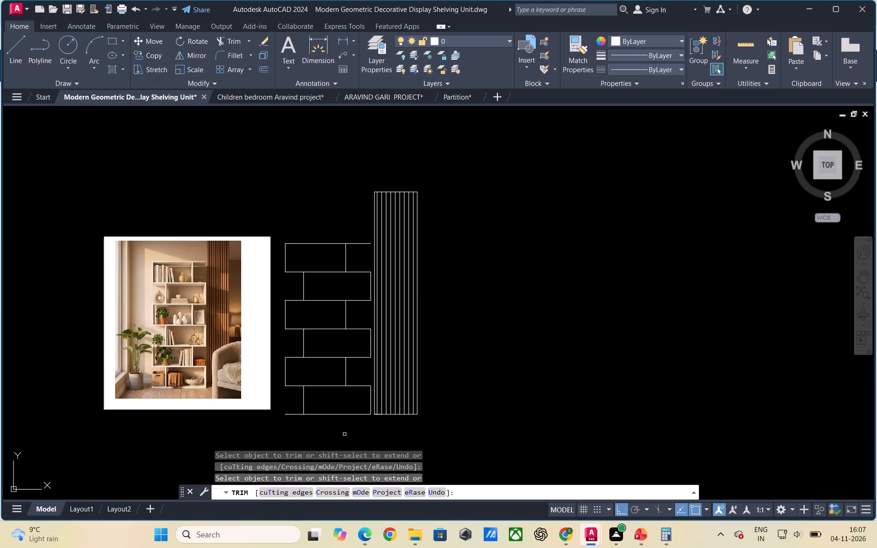
pyautogui.press('Escape')
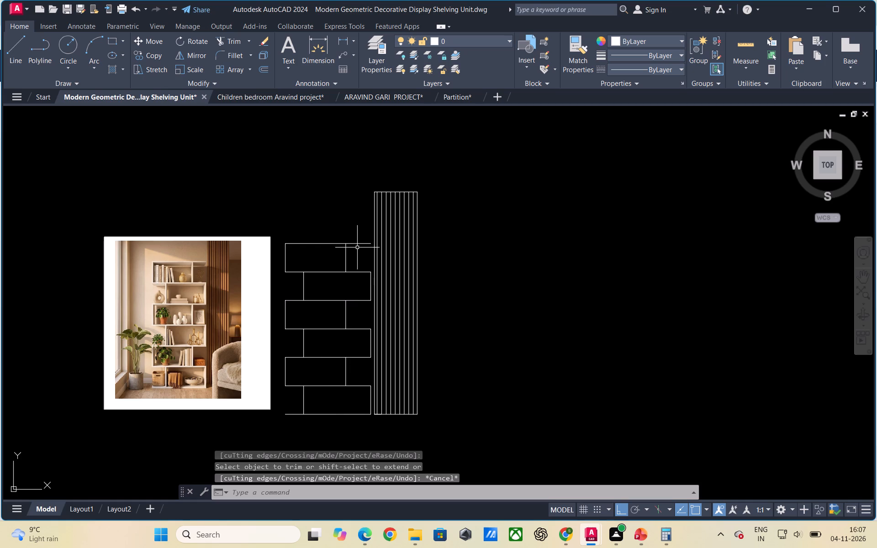
# Draw a rectangle over the top row's wide closed compartment, from its upper-left corner to the foot of the divider.
pyautogui.scroll(1, 352, 242)
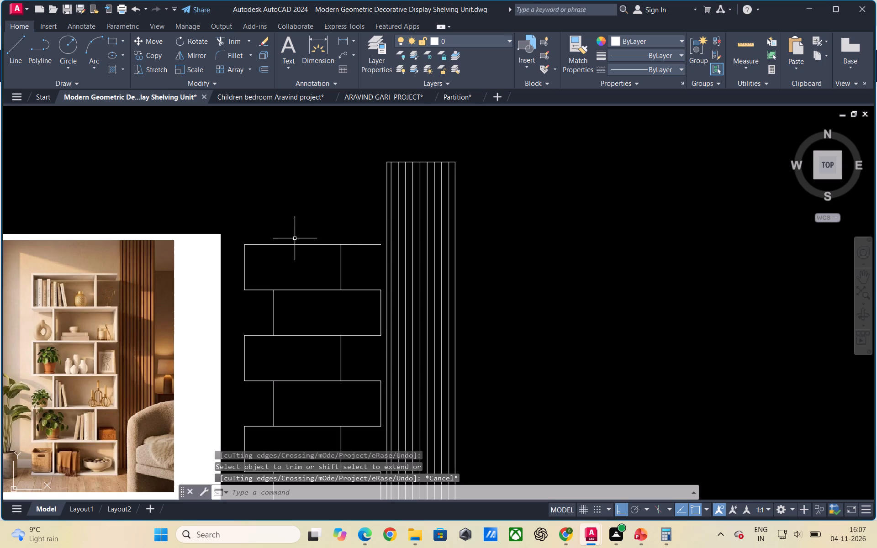
pyautogui.press('Escape')
pyautogui.write('REC')
pyautogui.press('Return')
pyautogui.scroll(1, 257, 253)
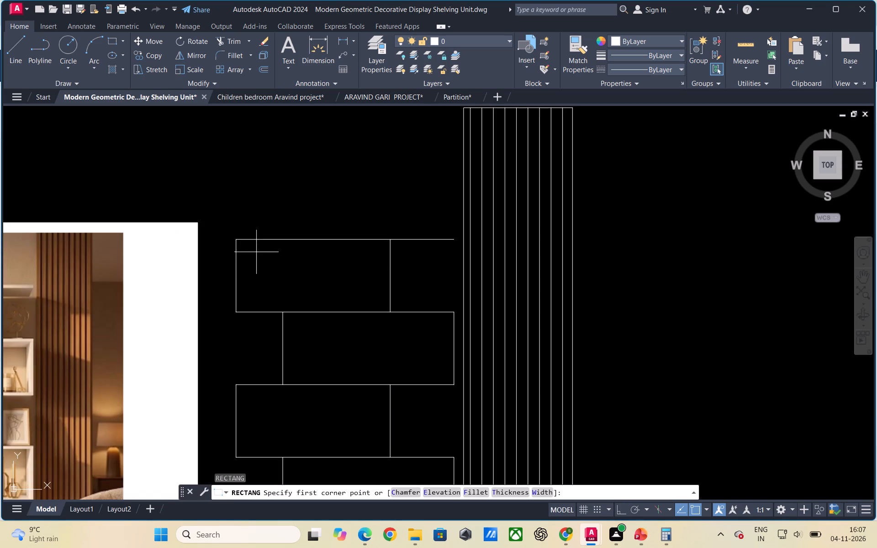
pyautogui.click(238, 241)
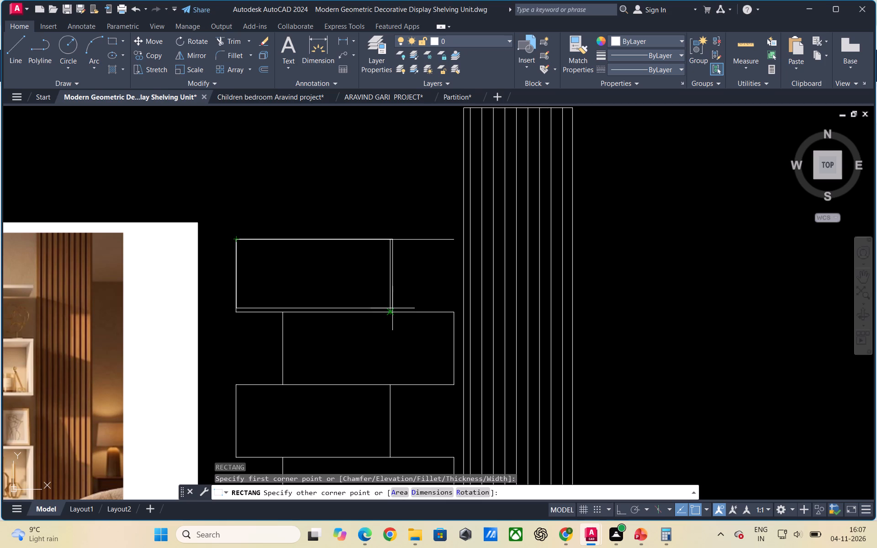
pyautogui.click(392, 310)
pyautogui.scroll(-1, 337, 223)
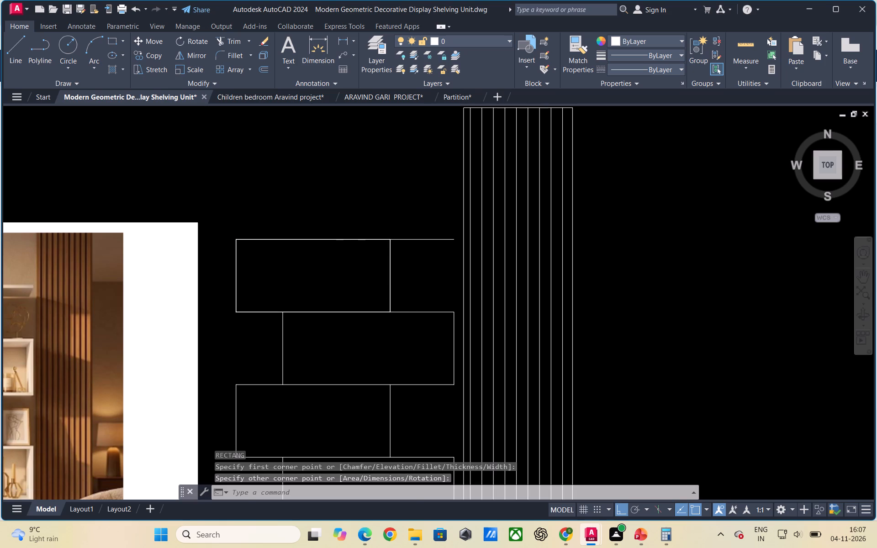
# Draw rectangles over the wide closed compartments in rows two and three, from each compartment's upper-left to lower-right corner.
pyautogui.press('space')
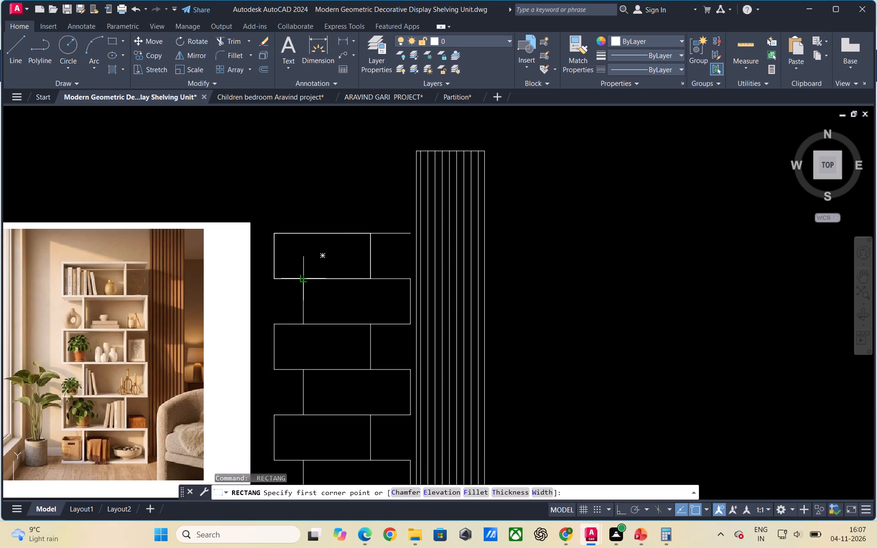
pyautogui.click(306, 281)
pyautogui.click(411, 324)
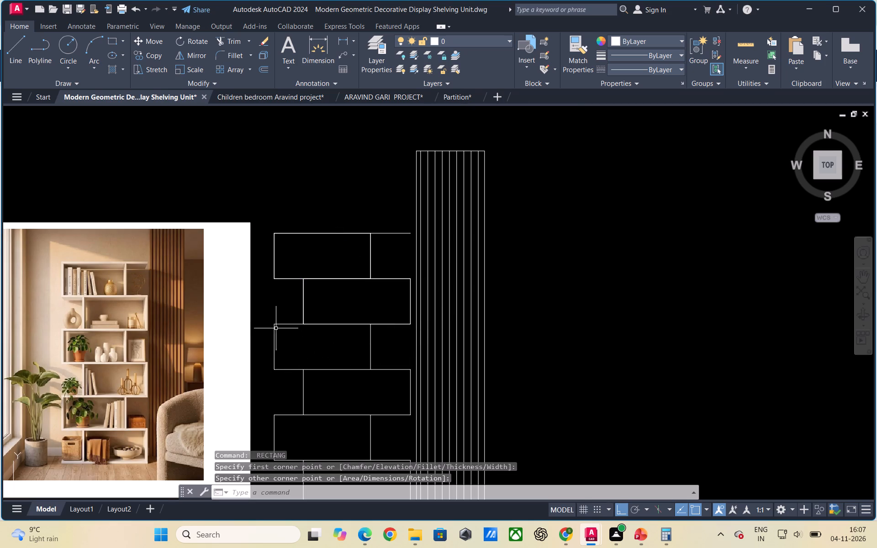
pyautogui.press('space')
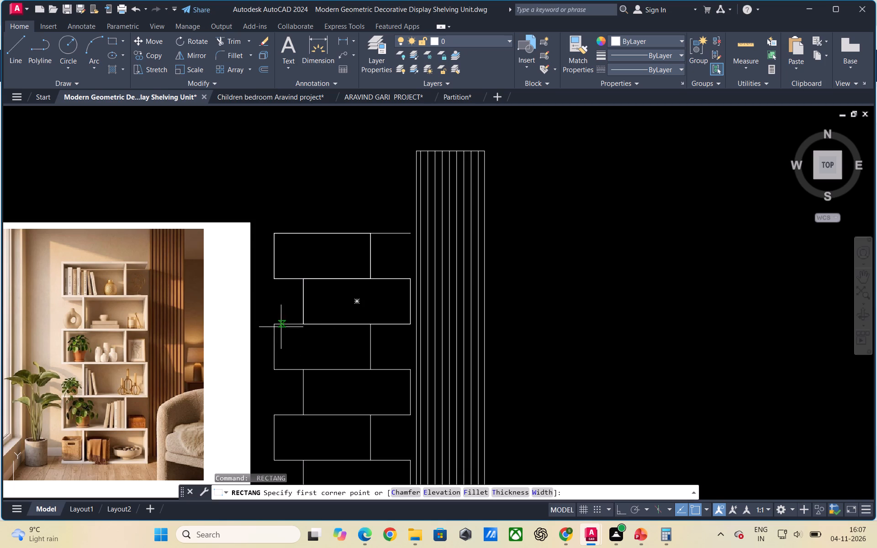
pyautogui.click(274, 325)
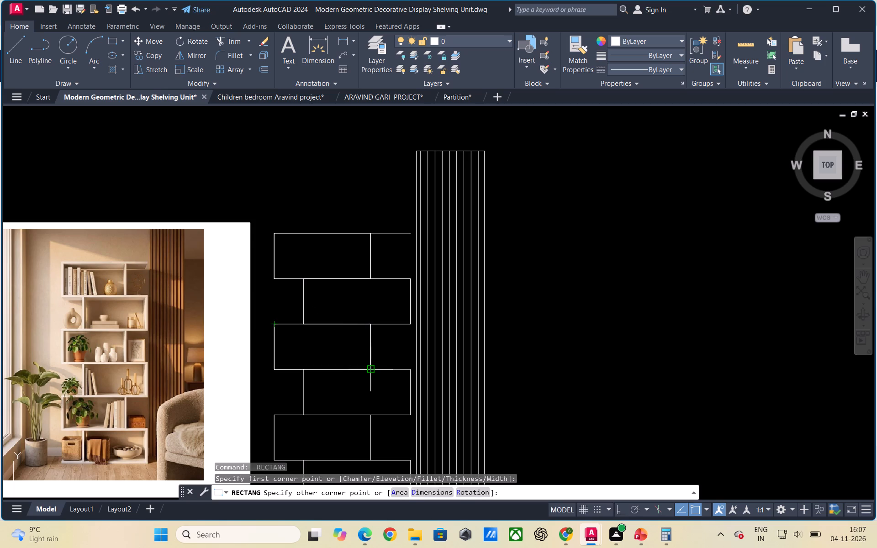
pyautogui.click(371, 367)
# Draw rectangles over the wide closed compartments in rows four and five, from each compartment's upper-left to lower-right corner.
pyautogui.press('space')
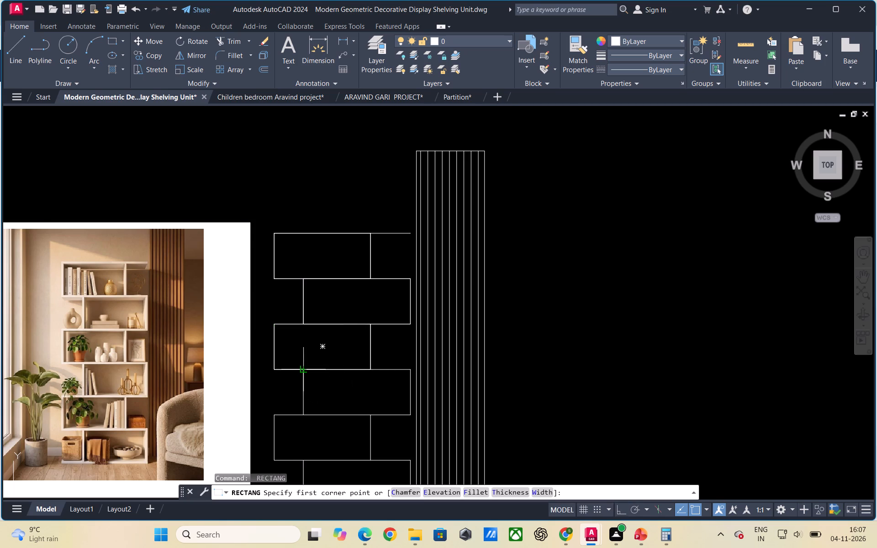
pyautogui.scroll(1, 306, 373)
pyautogui.click(301, 369)
pyautogui.scroll(-1, 288, 351)
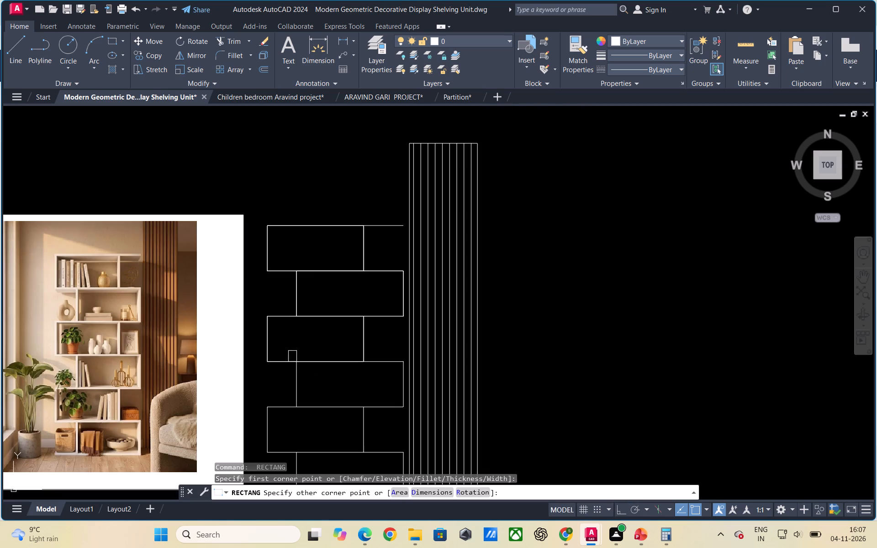
pyautogui.click(402, 406)
pyautogui.scroll(-1, 333, 332)
pyautogui.press('space')
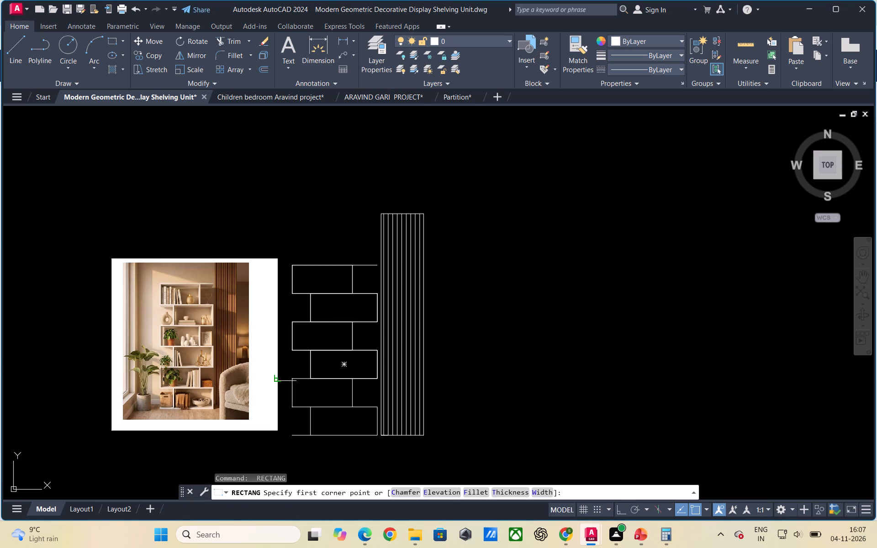
pyautogui.scroll(1, 284, 383)
pyautogui.click(298, 377)
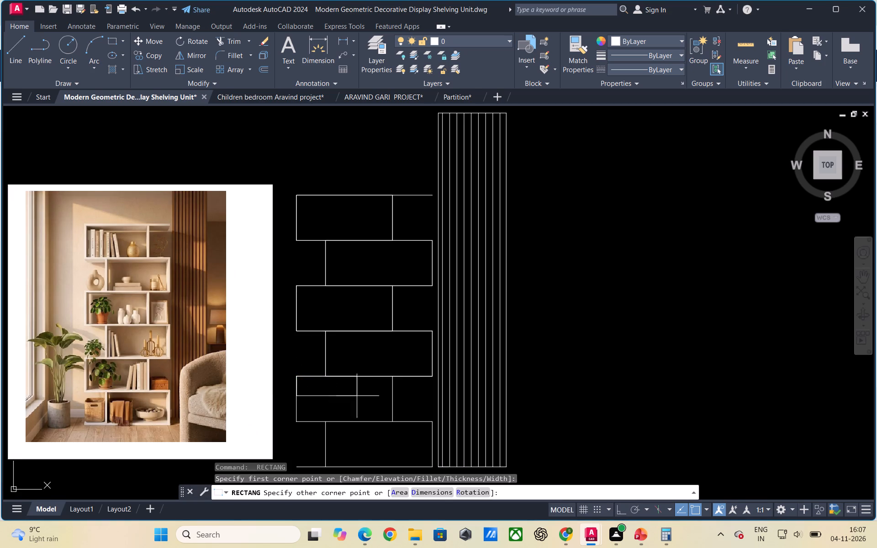
pyautogui.click(394, 419)
pyautogui.scroll(-1, 294, 351)
# Draw a rectangle over row six's wide compartment, from the top of its left divider to the shelf unit's lower-right corner.
pyautogui.press('space')
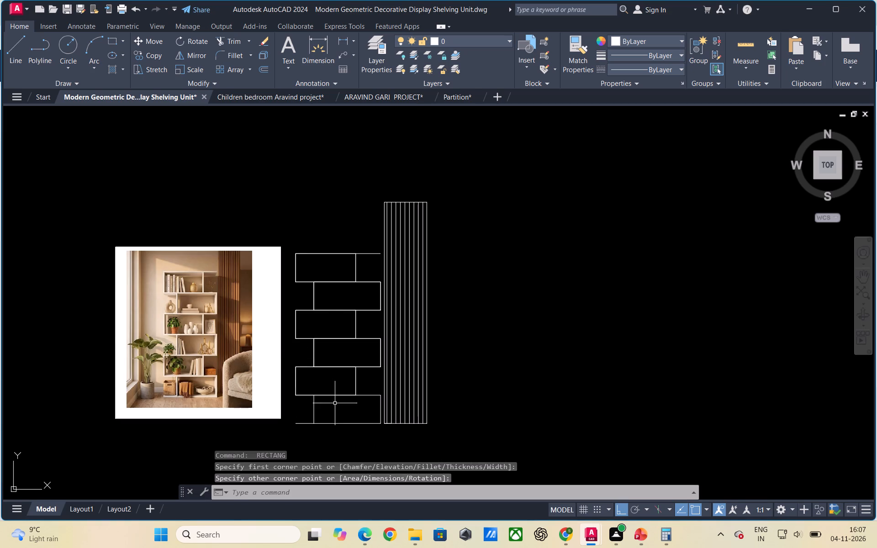
pyautogui.scroll(1, 337, 405)
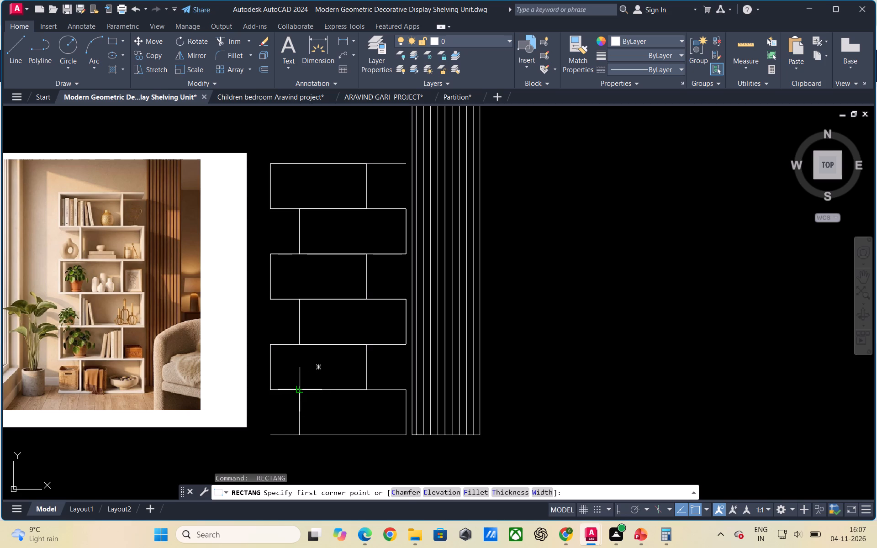
pyautogui.click(298, 390)
pyautogui.click(407, 434)
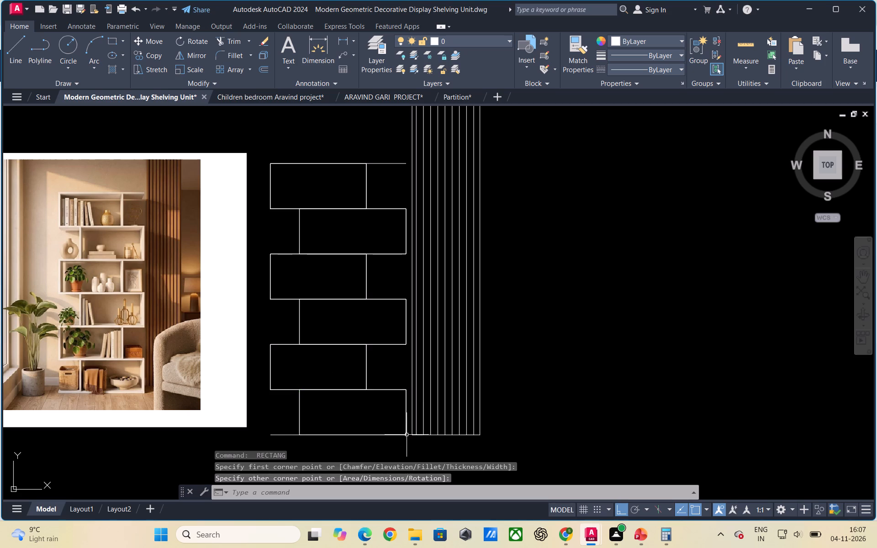
pyautogui.press('Escape')
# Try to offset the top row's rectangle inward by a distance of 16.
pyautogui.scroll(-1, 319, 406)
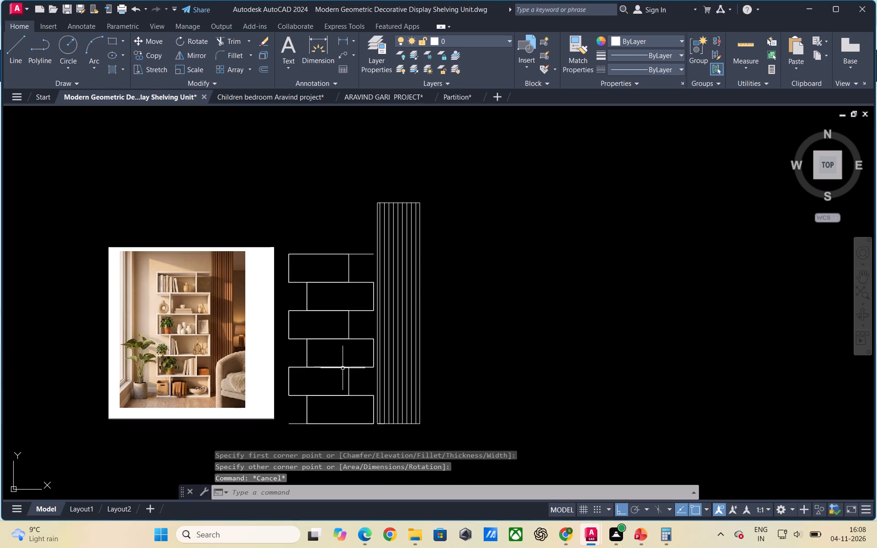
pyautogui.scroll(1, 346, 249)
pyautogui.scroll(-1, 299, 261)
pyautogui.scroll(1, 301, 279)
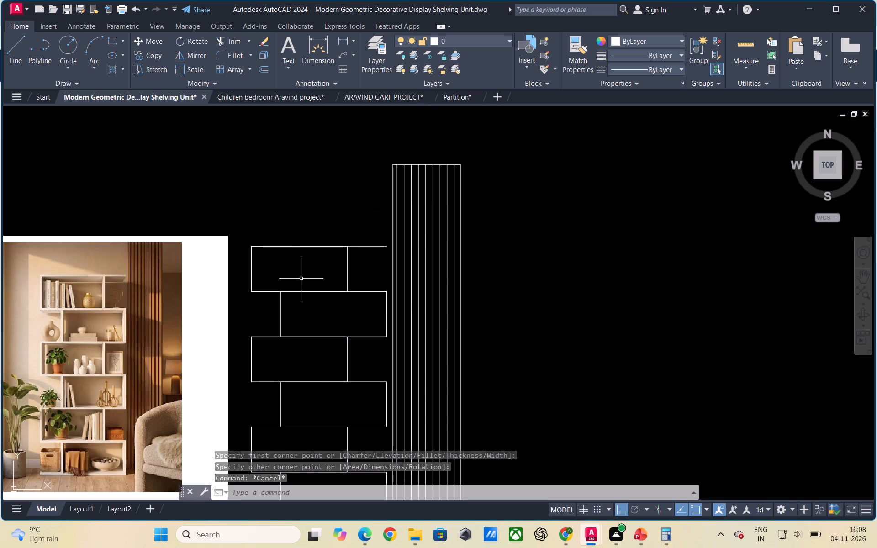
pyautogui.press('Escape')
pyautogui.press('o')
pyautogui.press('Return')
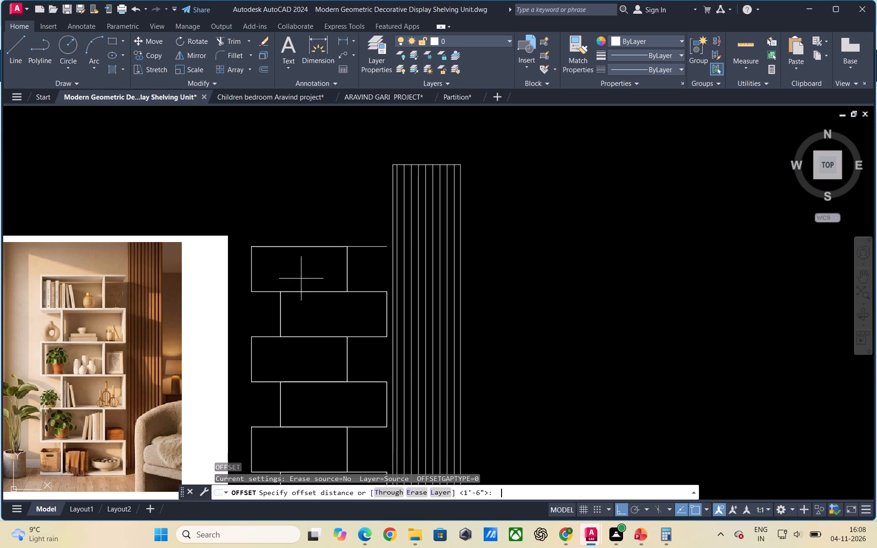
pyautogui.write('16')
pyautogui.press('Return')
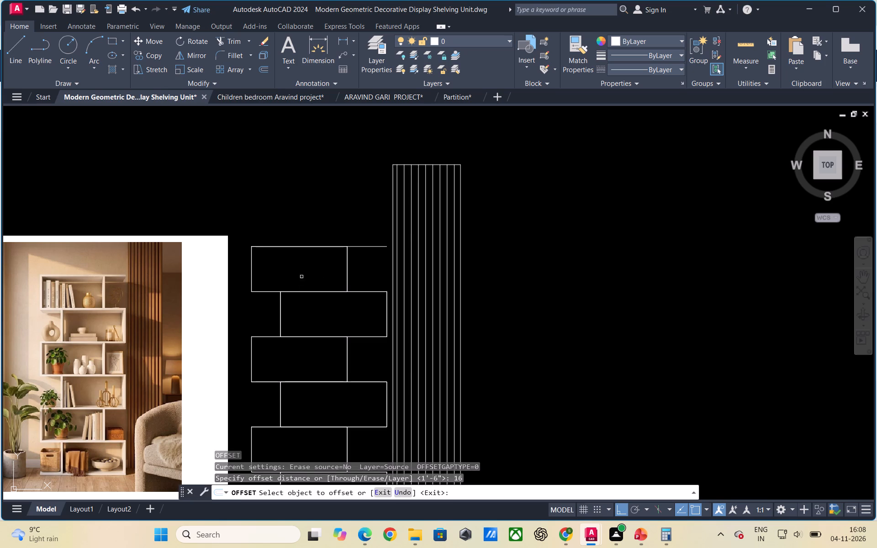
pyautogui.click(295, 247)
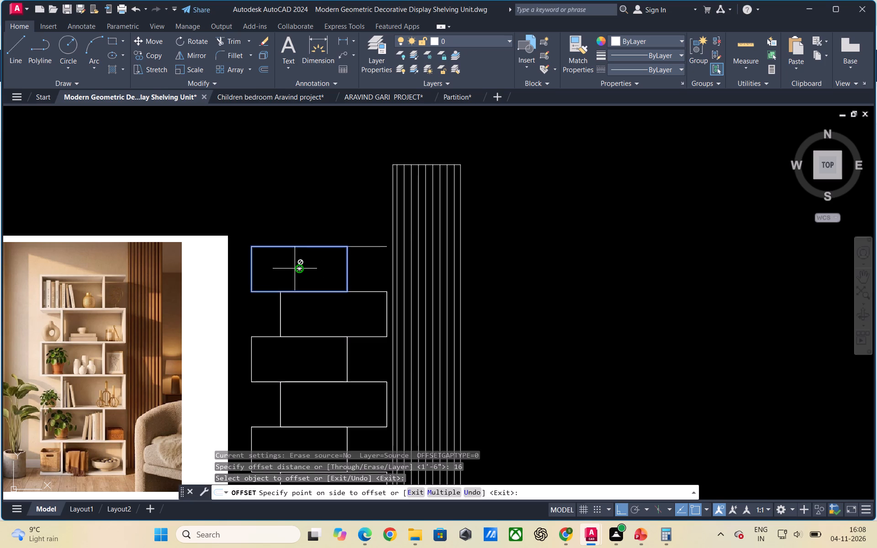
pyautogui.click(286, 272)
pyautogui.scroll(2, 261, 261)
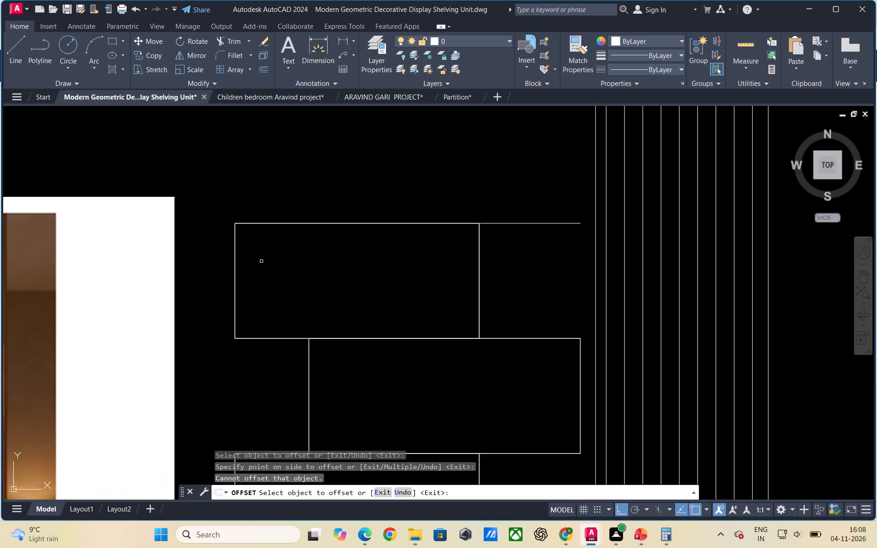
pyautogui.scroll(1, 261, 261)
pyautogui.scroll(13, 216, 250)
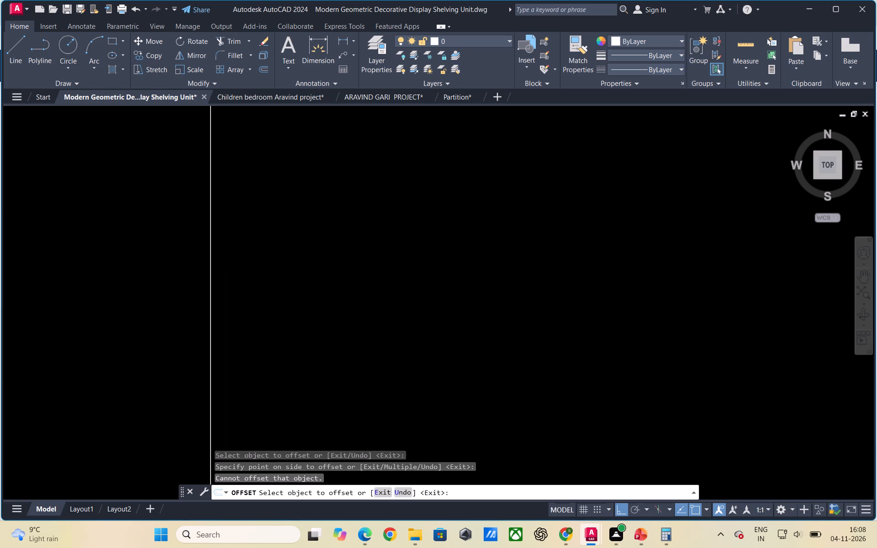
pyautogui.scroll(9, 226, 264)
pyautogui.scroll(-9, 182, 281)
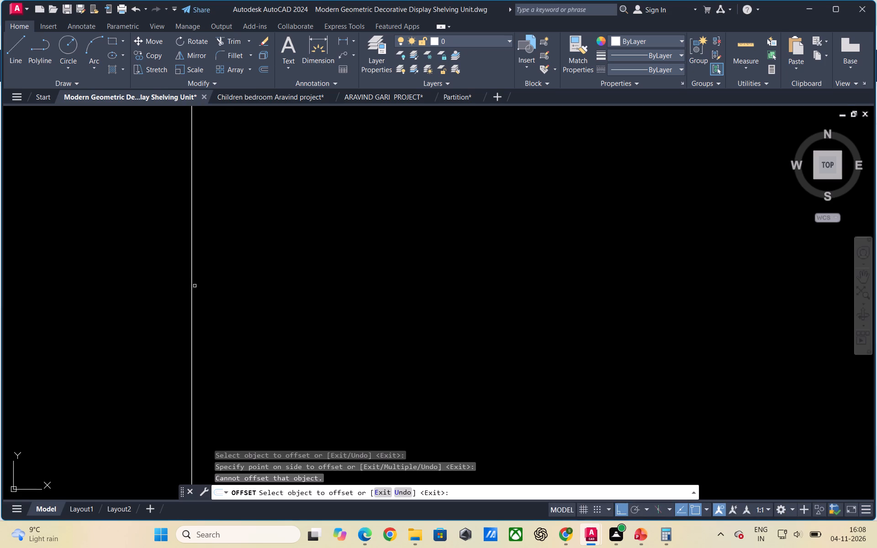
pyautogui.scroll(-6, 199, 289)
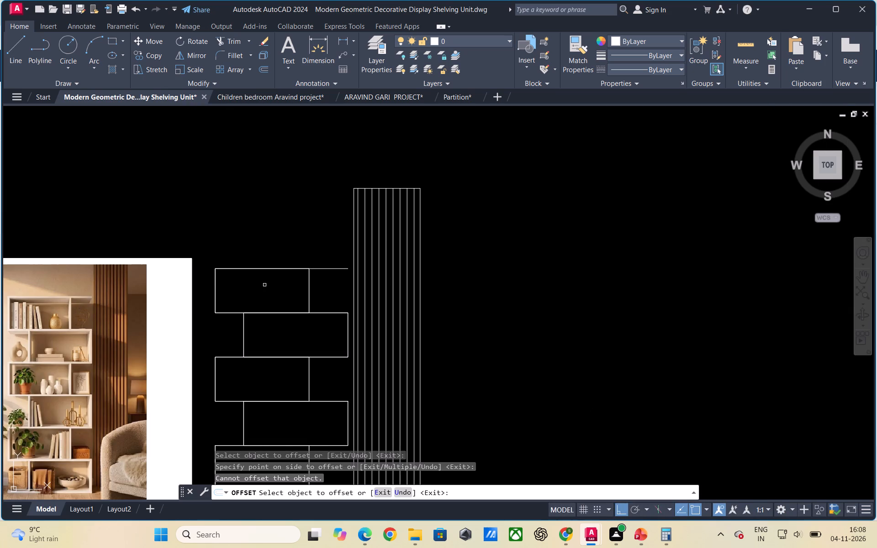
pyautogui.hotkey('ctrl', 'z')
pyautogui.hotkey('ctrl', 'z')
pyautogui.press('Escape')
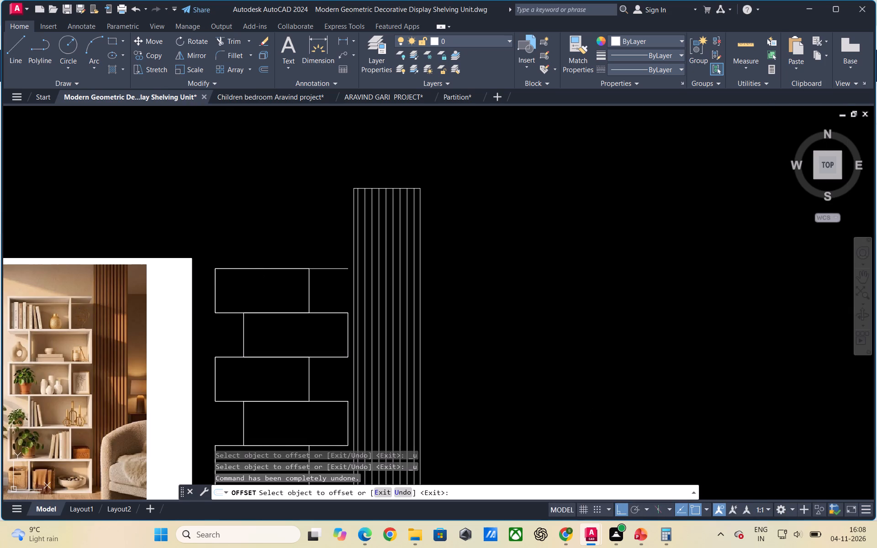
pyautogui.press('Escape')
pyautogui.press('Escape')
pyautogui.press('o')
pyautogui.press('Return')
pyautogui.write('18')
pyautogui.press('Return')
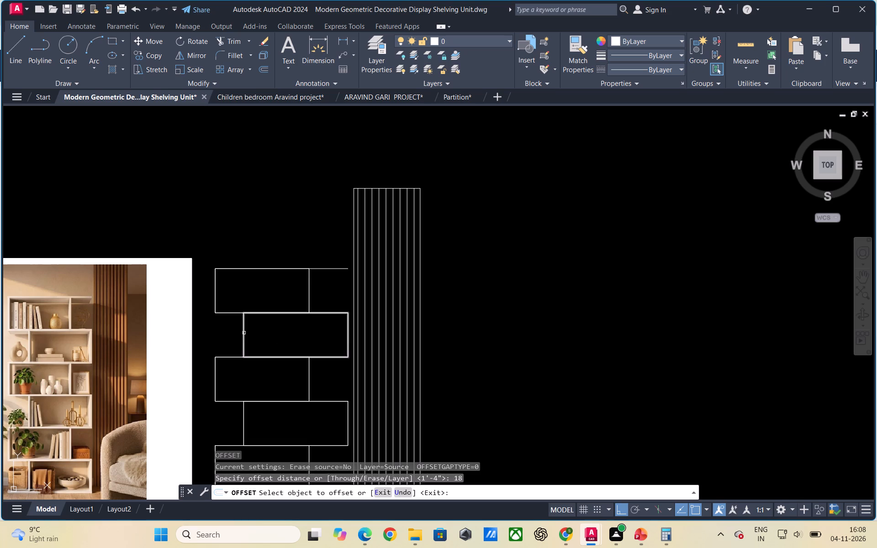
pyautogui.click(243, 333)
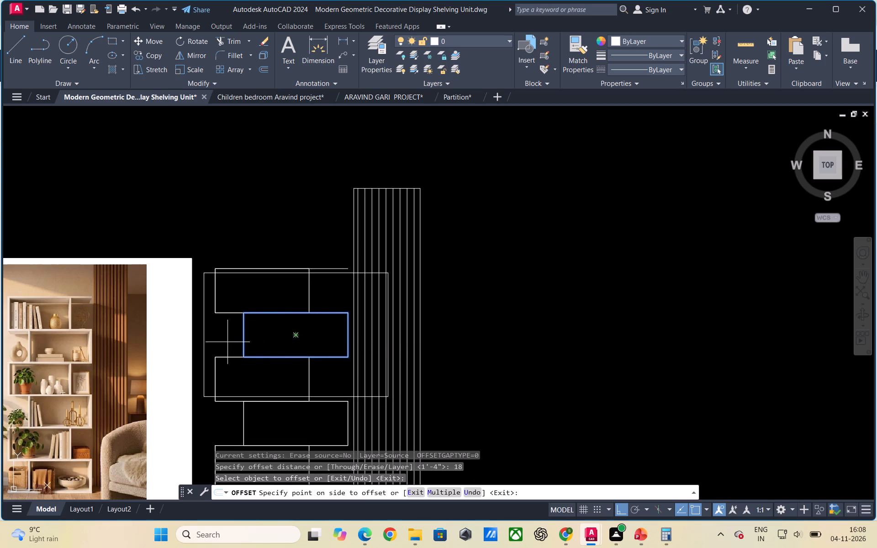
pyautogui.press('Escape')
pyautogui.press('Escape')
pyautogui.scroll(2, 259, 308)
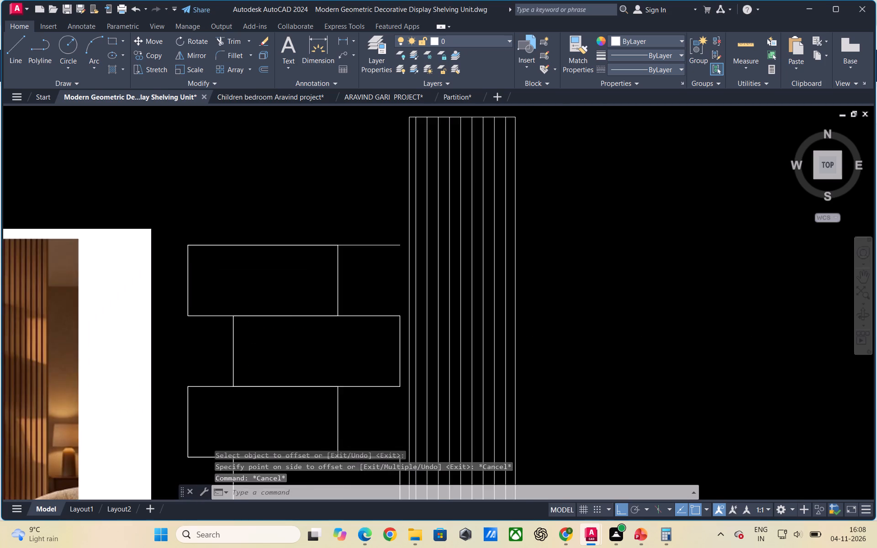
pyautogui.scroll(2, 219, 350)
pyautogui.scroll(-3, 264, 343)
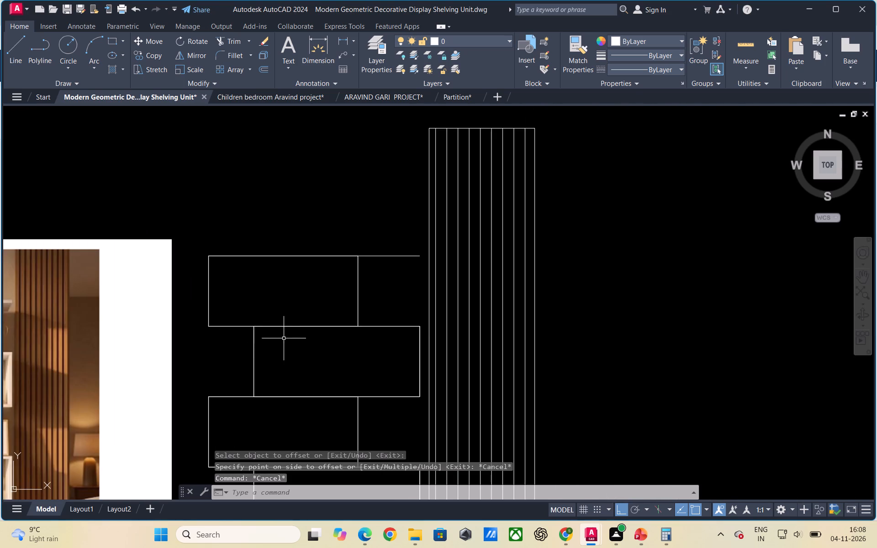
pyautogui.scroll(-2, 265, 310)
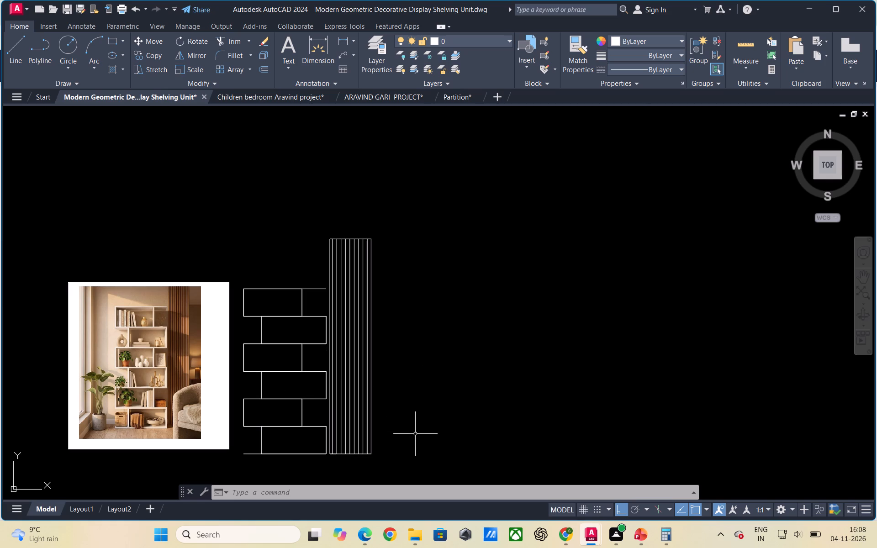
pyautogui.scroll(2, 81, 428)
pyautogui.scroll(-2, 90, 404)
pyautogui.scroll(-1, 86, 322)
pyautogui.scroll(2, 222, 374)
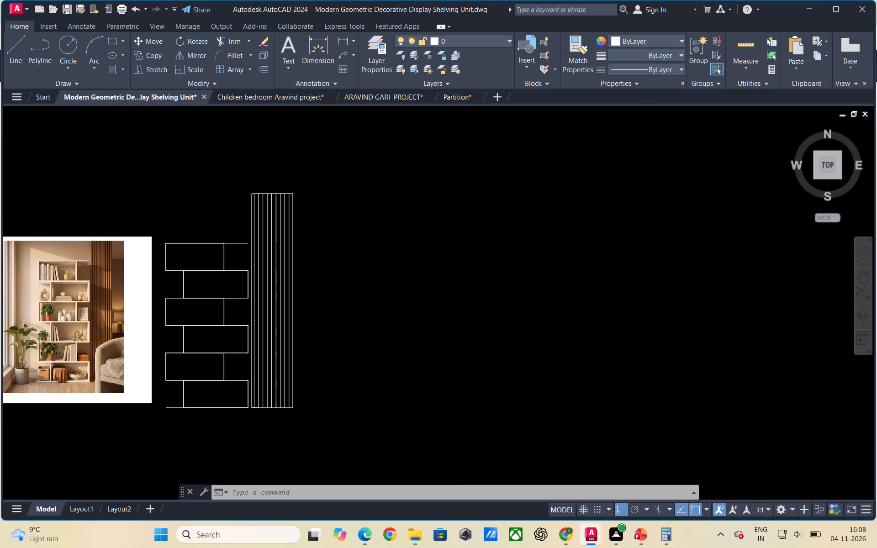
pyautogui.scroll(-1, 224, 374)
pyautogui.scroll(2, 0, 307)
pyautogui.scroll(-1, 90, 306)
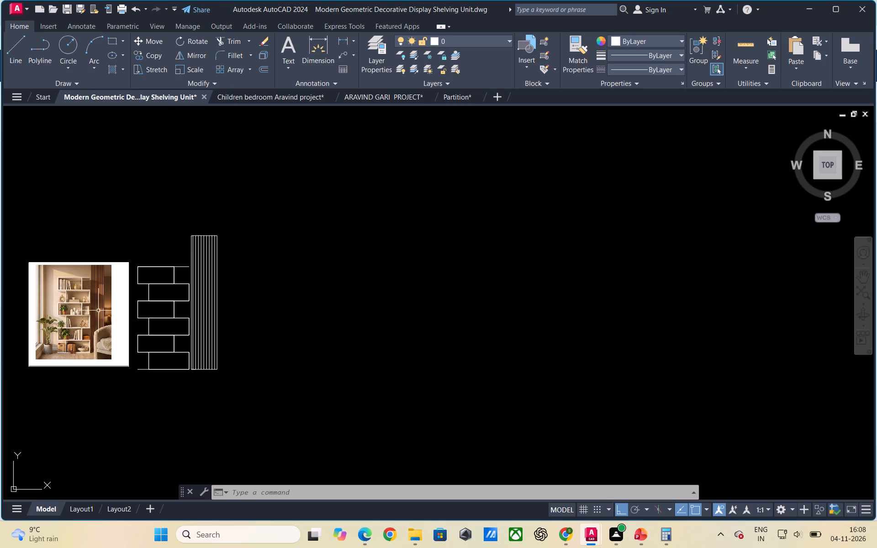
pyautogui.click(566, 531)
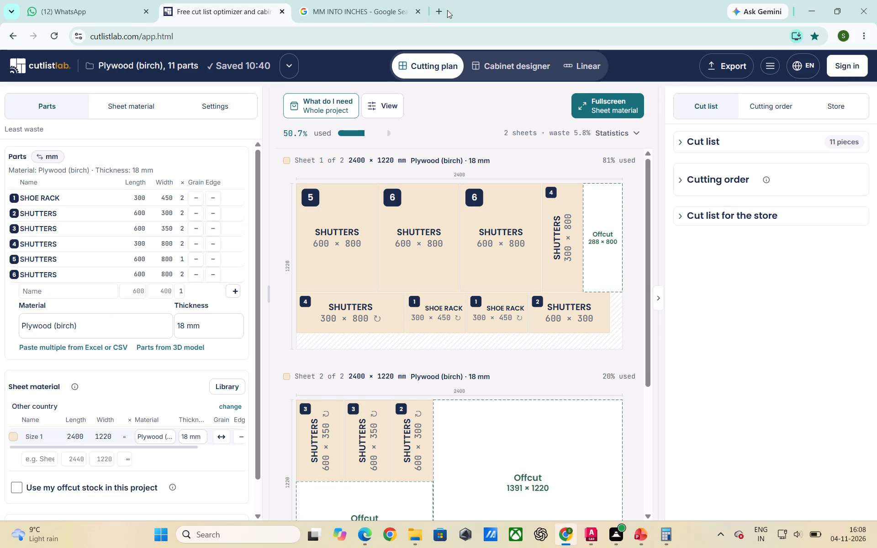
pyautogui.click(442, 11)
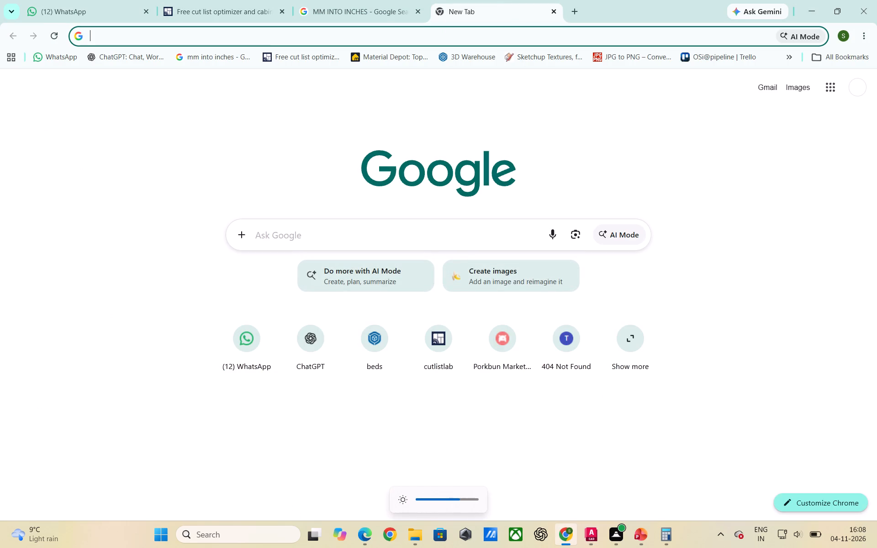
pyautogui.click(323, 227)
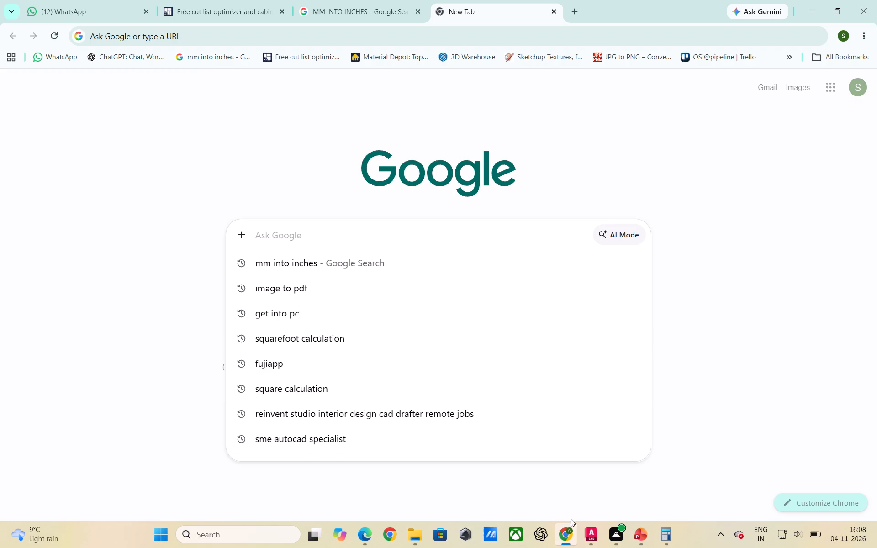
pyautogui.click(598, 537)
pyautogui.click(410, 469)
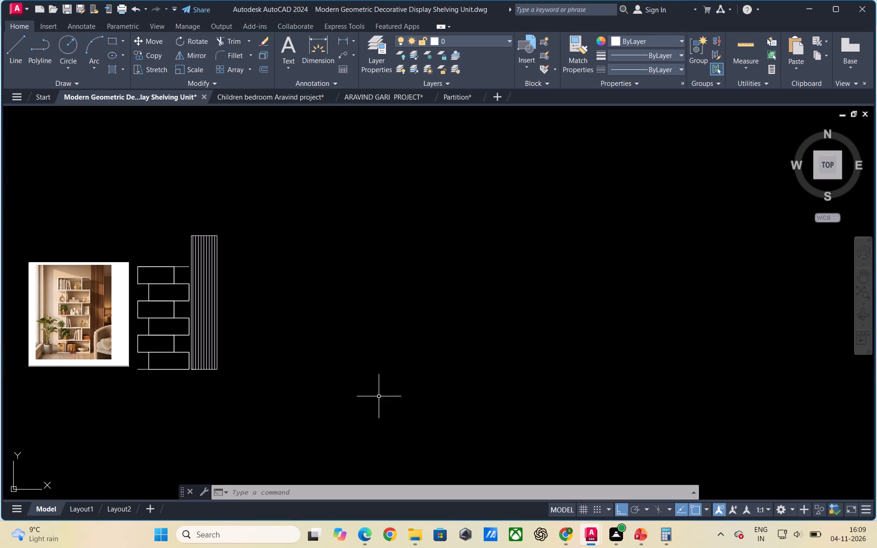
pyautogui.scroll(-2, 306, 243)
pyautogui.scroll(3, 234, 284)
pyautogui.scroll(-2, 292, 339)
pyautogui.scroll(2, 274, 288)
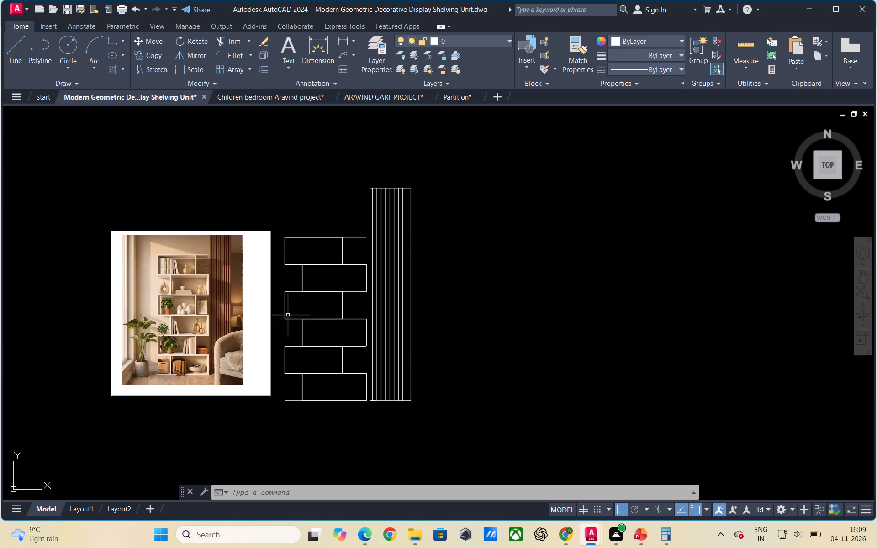
# Open the ALL IN ONE drawing from the Shebha folder in File Explorer and look over its furniture blocks.
pyautogui.click(428, 532)
pyautogui.click(413, 532)
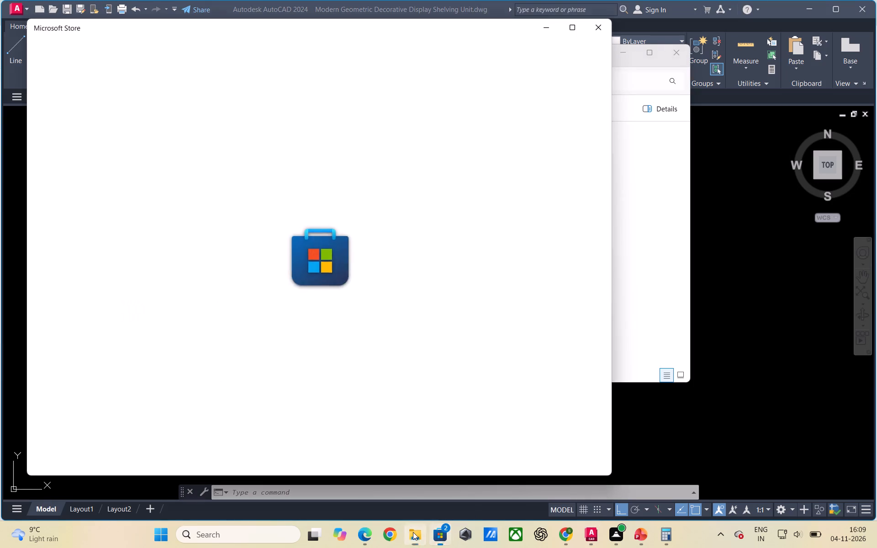
pyautogui.click(602, 26)
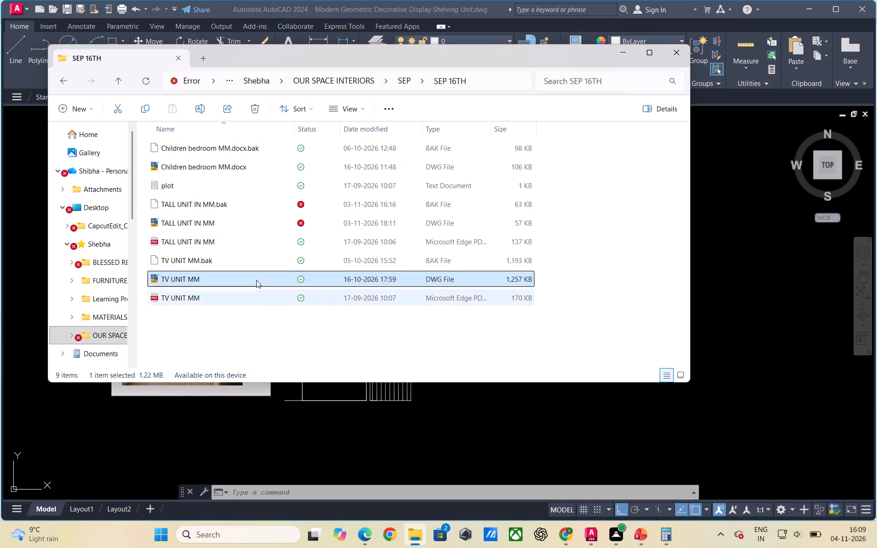
pyautogui.click(80, 206)
pyautogui.doubleClick(198, 154)
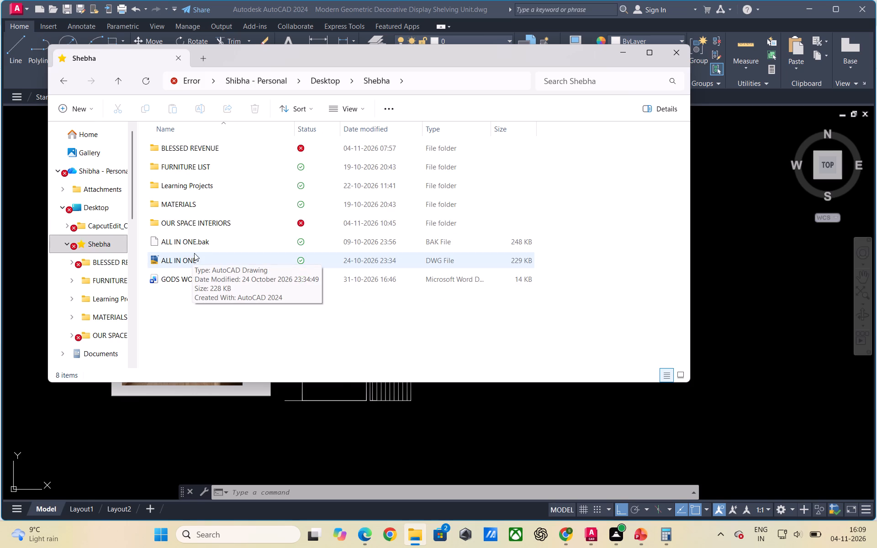
pyautogui.doubleClick(194, 258)
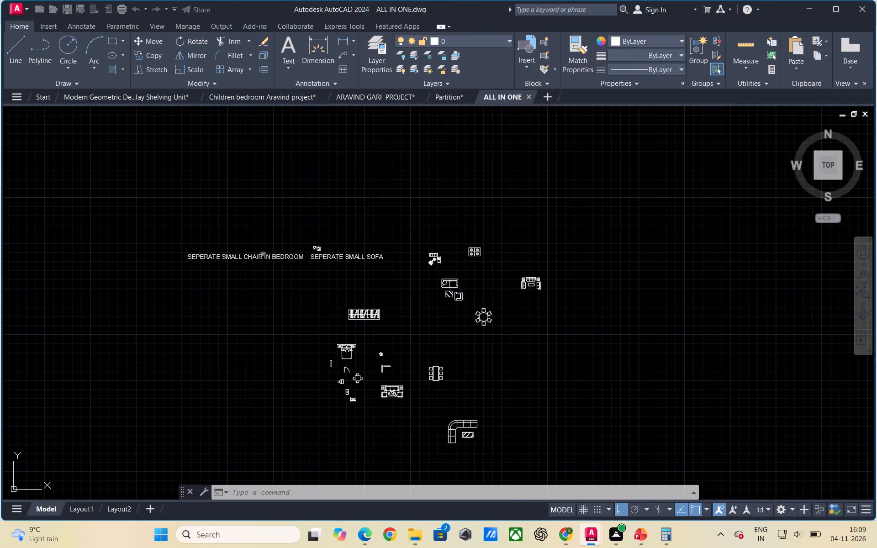
pyautogui.scroll(2, 490, 331)
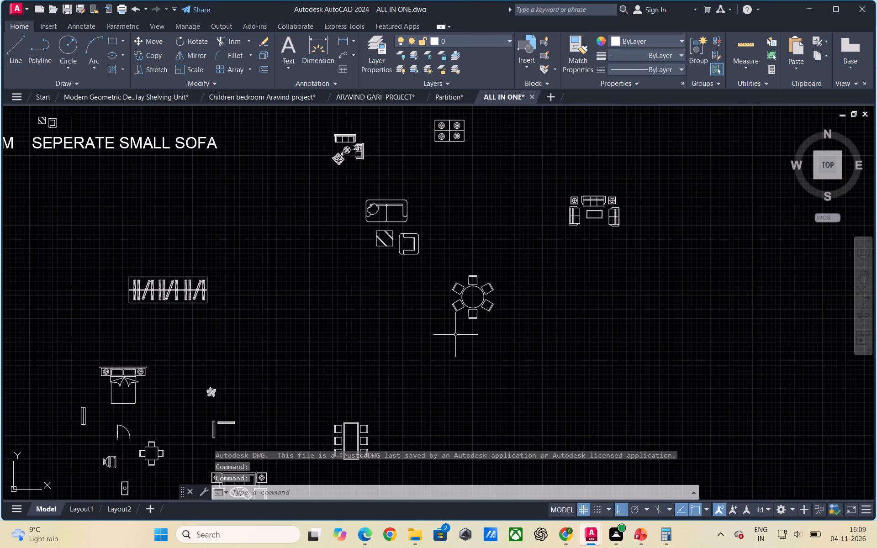
pyautogui.scroll(-1, 391, 335)
# Check the contents of the BLESSED REVENUE folder and examine the ALL IN ONE drawing's blocks for usable shelf decor.
pyautogui.click(423, 533)
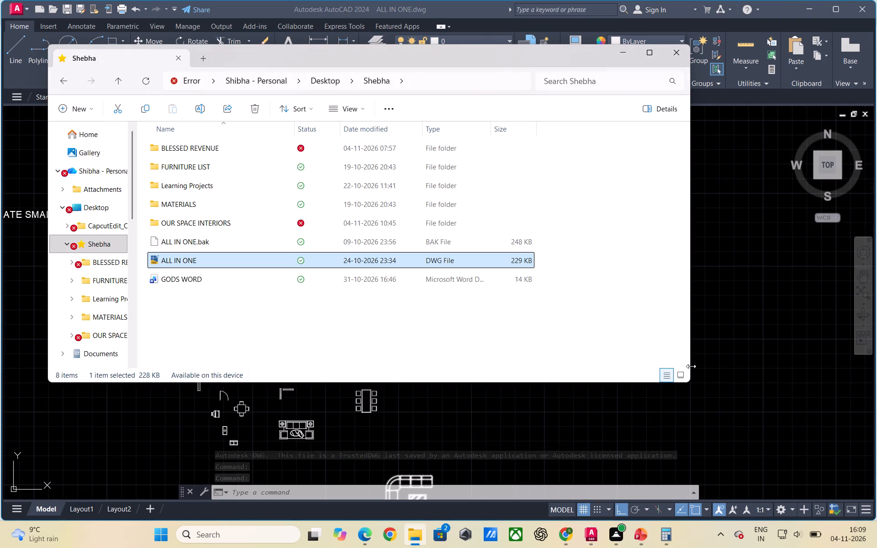
pyautogui.doubleClick(239, 151)
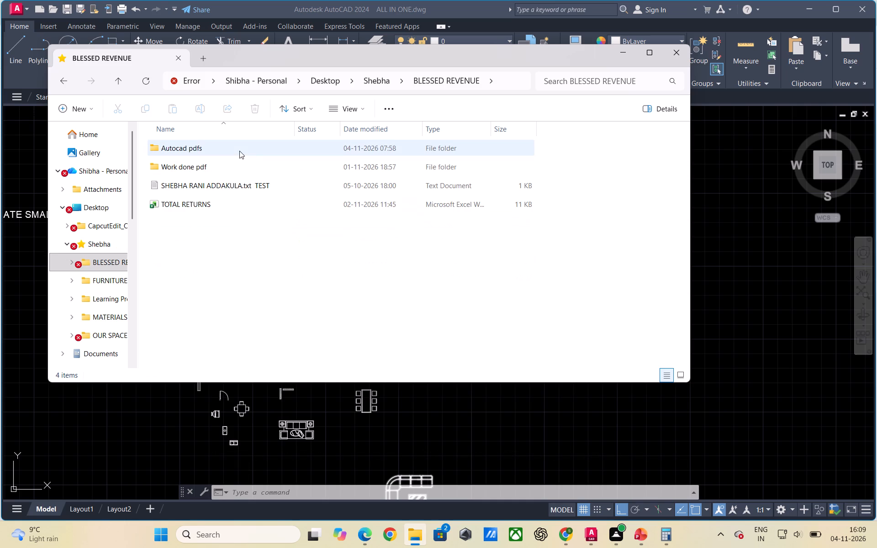
pyautogui.click(119, 83)
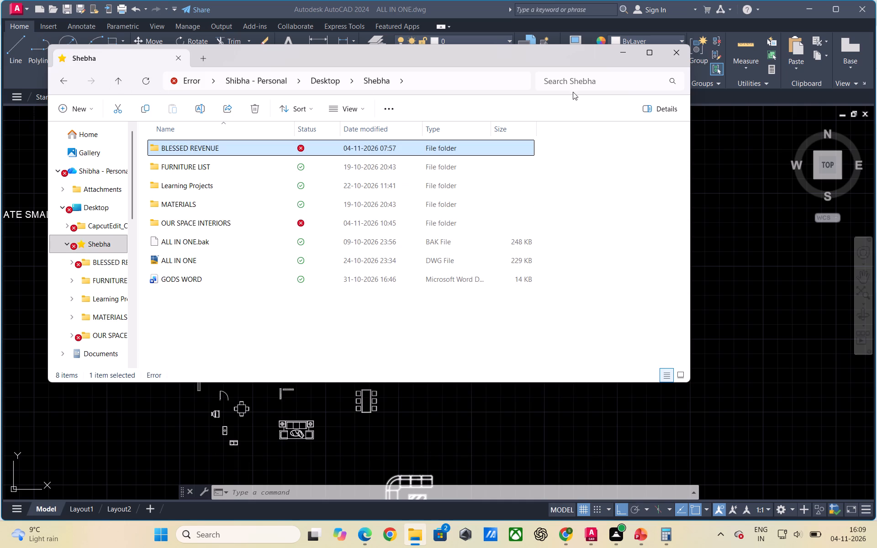
pyautogui.click(623, 60)
pyautogui.scroll(-1, 375, 278)
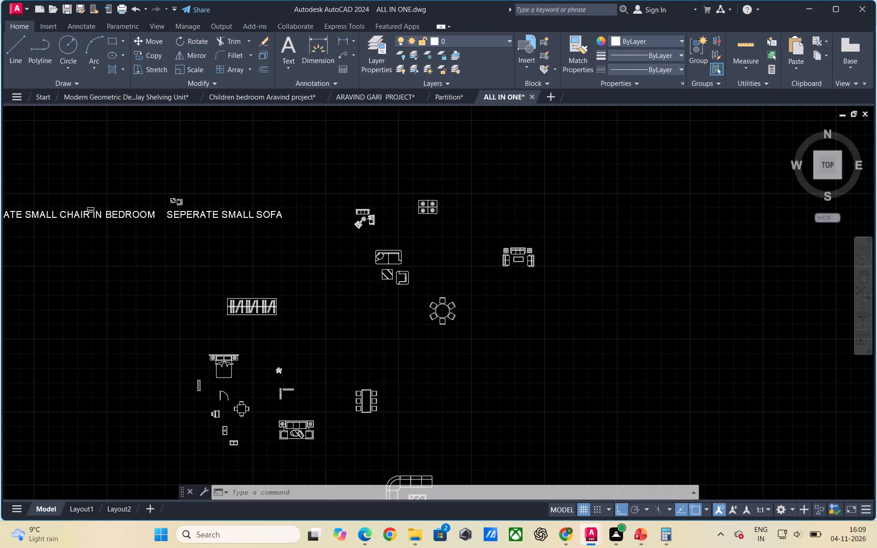
pyautogui.scroll(2, 364, 375)
pyautogui.scroll(-2, 323, 389)
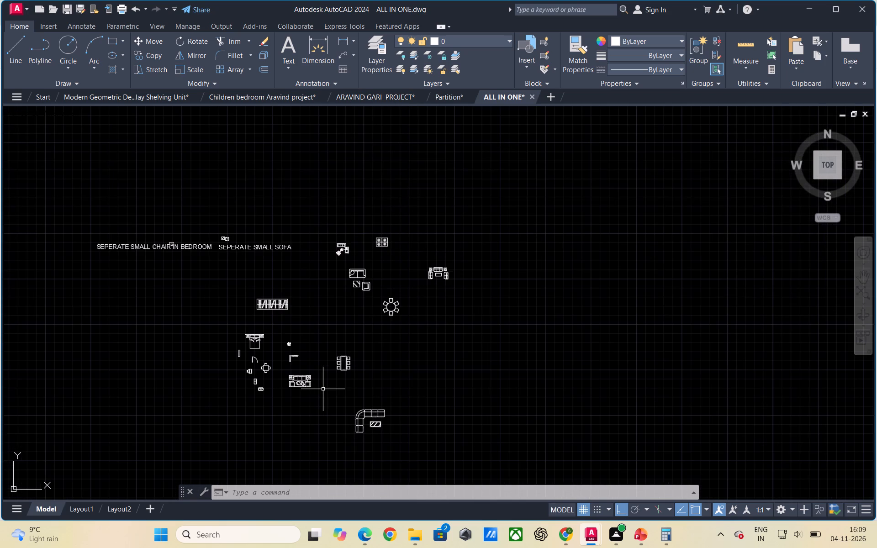
pyautogui.scroll(1, 323, 389)
pyautogui.scroll(-1, 323, 389)
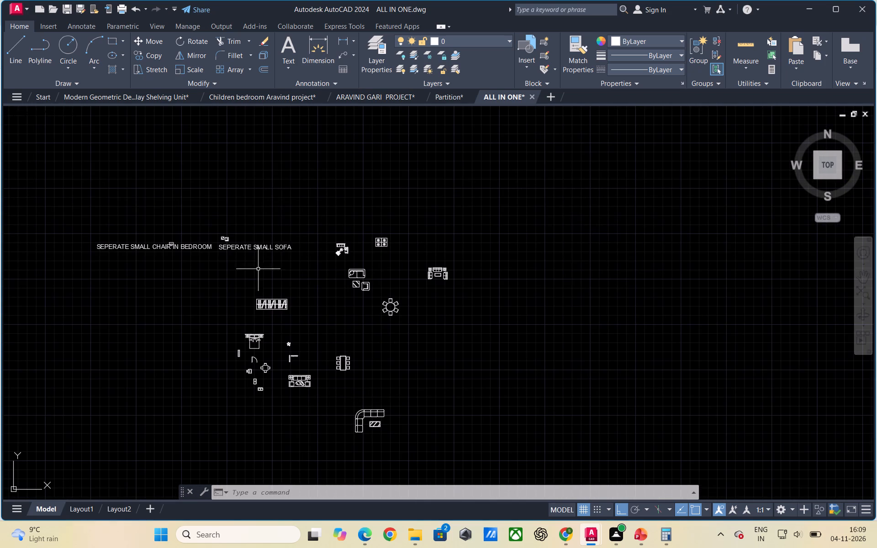
pyautogui.scroll(-1, 253, 259)
# Browse BLESSED REVENUE's Work done pdf, OCT 2026, 13TH SK folder and locate the Decorative Wall Shelves with Warm LED Lighting drawing.
pyautogui.click(415, 528)
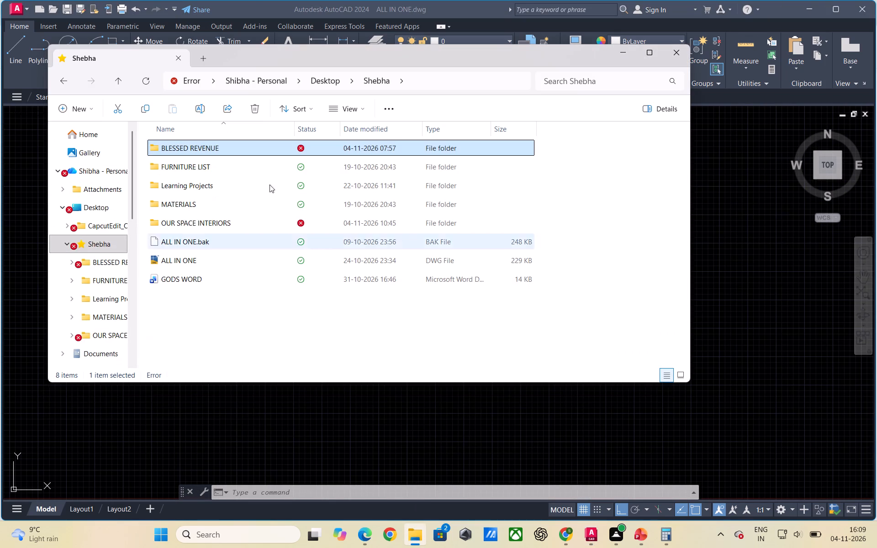
pyautogui.doubleClick(181, 146)
pyautogui.doubleClick(181, 146)
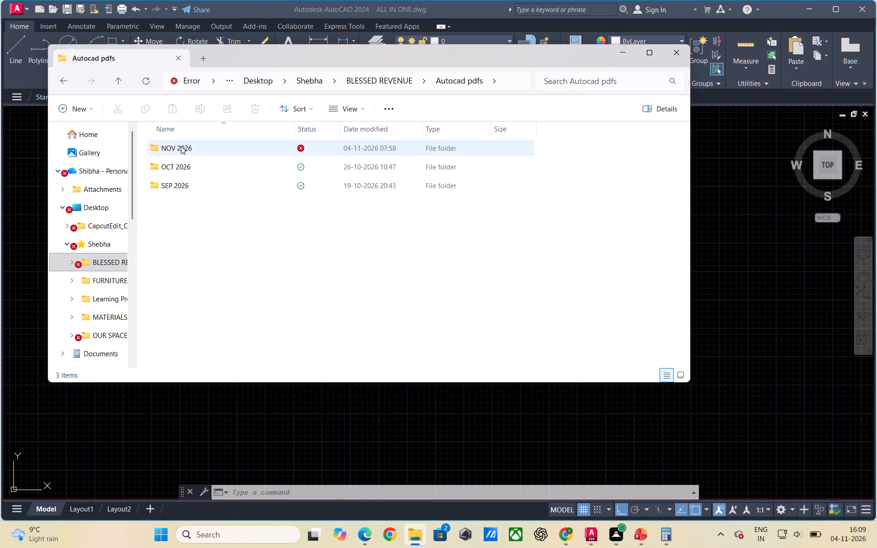
pyautogui.click(117, 80)
pyautogui.doubleClick(173, 168)
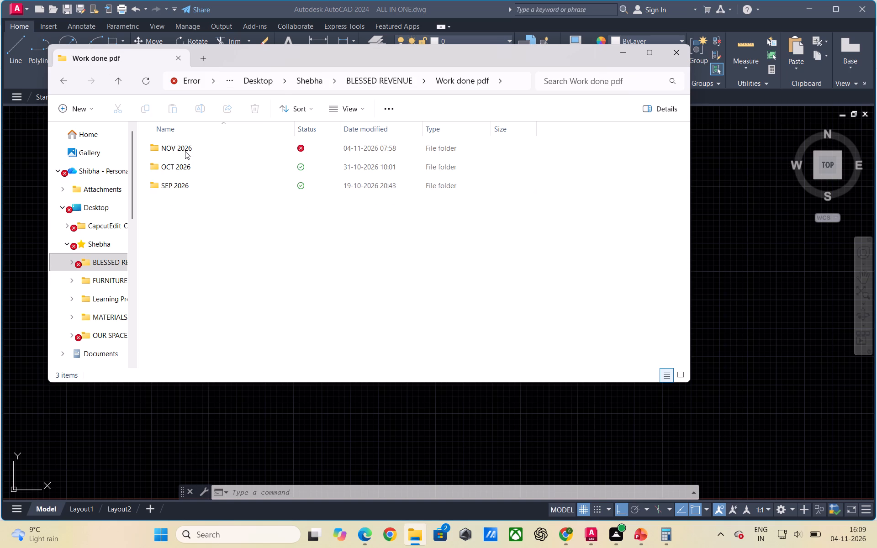
pyautogui.doubleClick(185, 163)
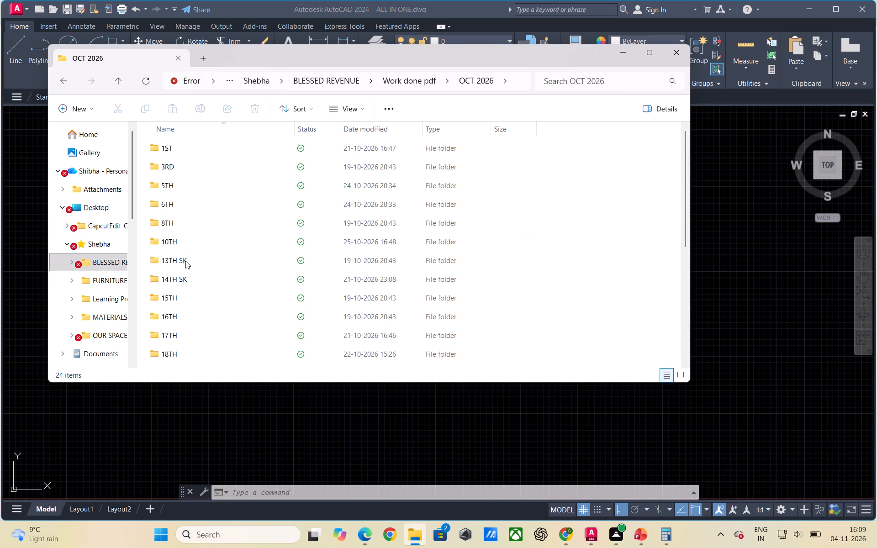
pyautogui.doubleClick(185, 261)
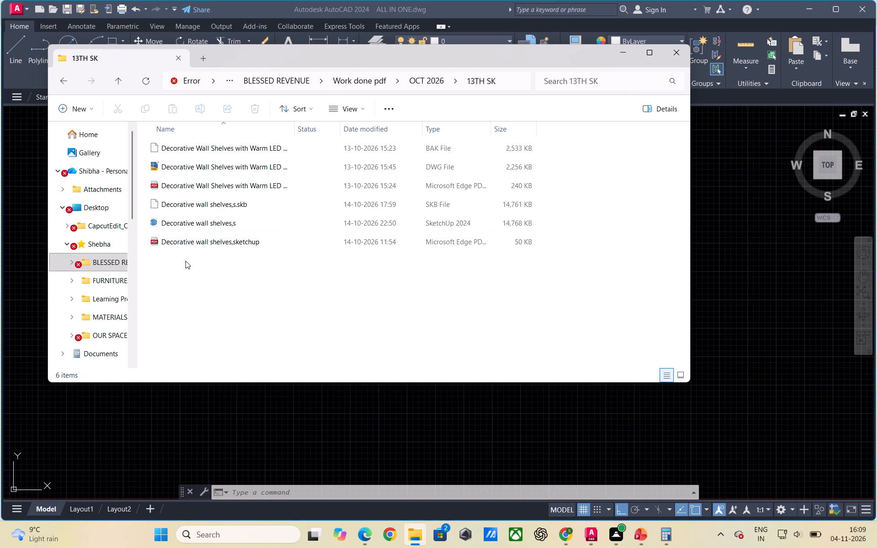
pyautogui.click(234, 168)
pyautogui.click(234, 168)
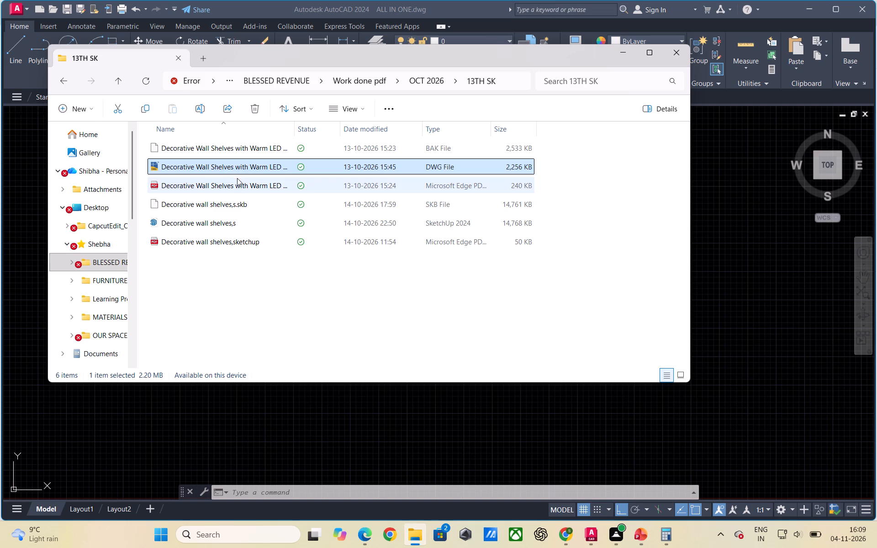
pyautogui.doubleClick(278, 167)
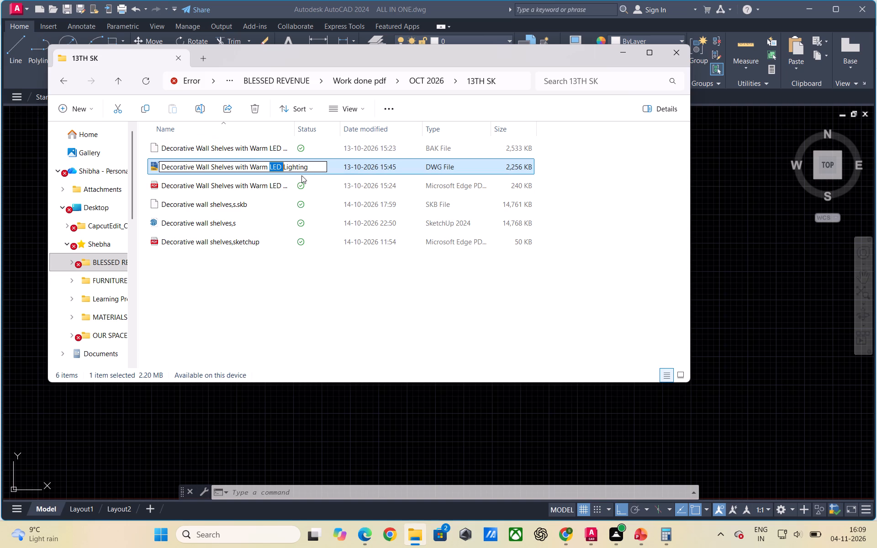
pyautogui.click(549, 432)
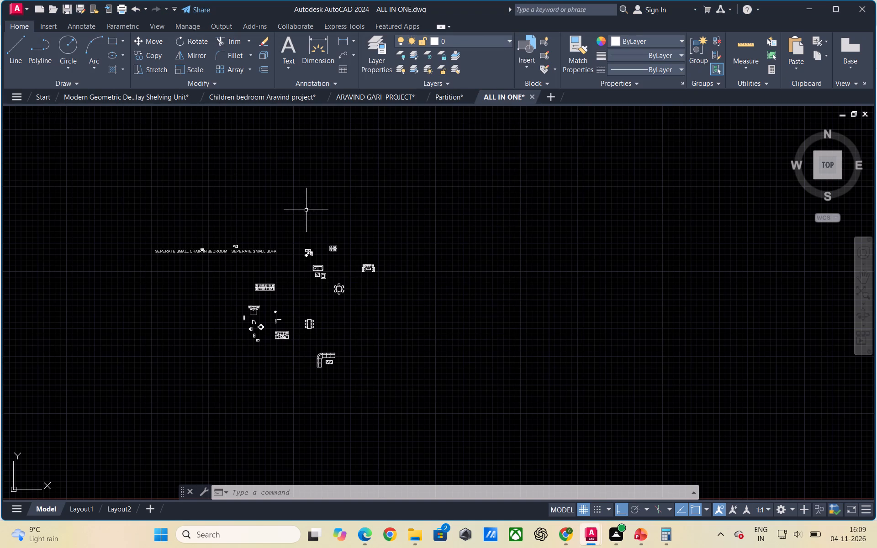
# Close the ALL IN ONE drawing.
pyautogui.click(533, 96)
pyautogui.click(484, 289)
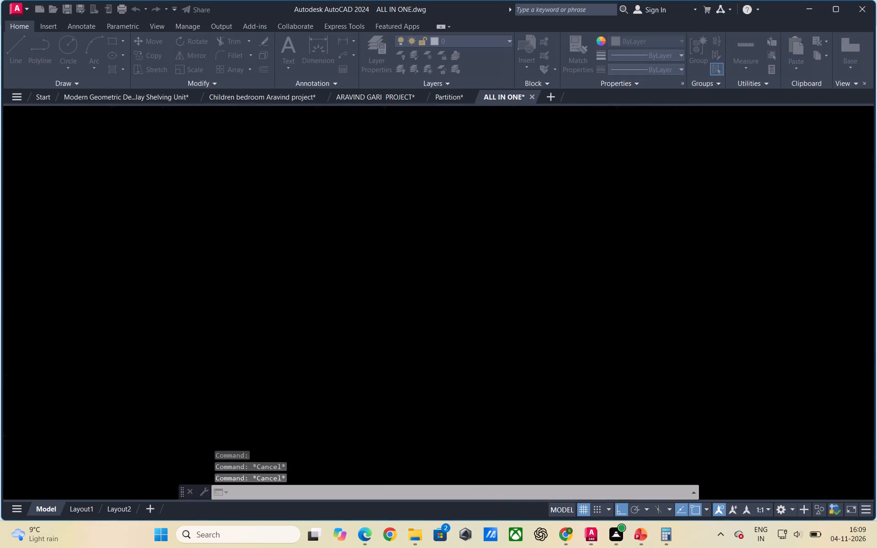
# Open the Decorative Wall Shelves with Warm LED Lighting drawing from the 13TH SK folder and examine its shelf decor.
pyautogui.click(412, 534)
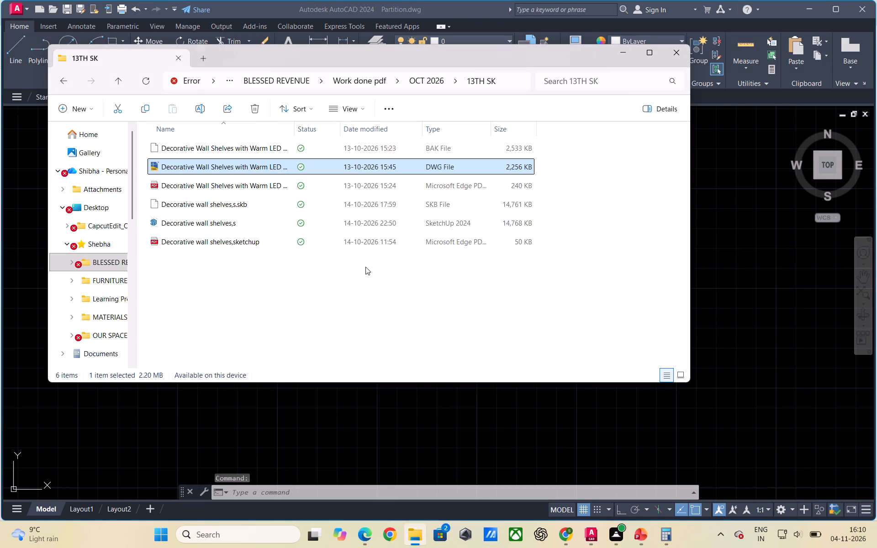
pyautogui.doubleClick(242, 165)
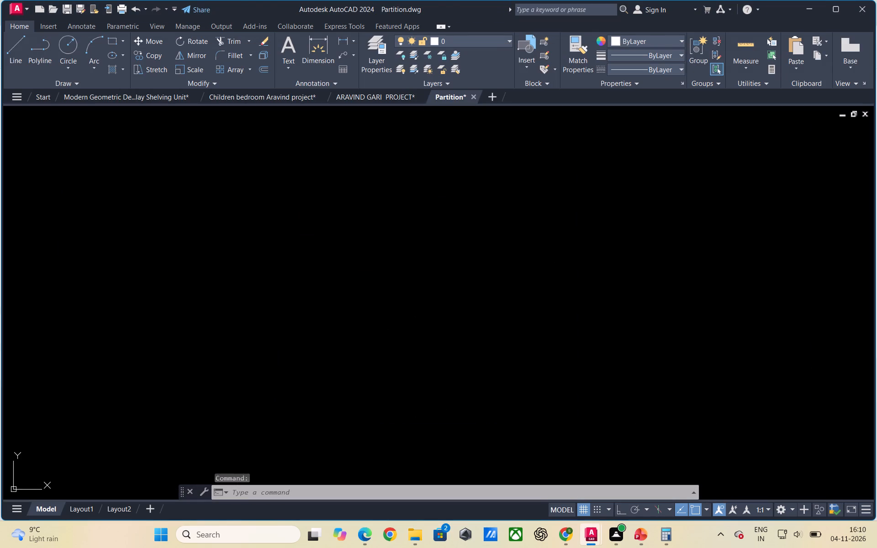
pyautogui.scroll(2, 376, 284)
pyautogui.scroll(-1, 221, 311)
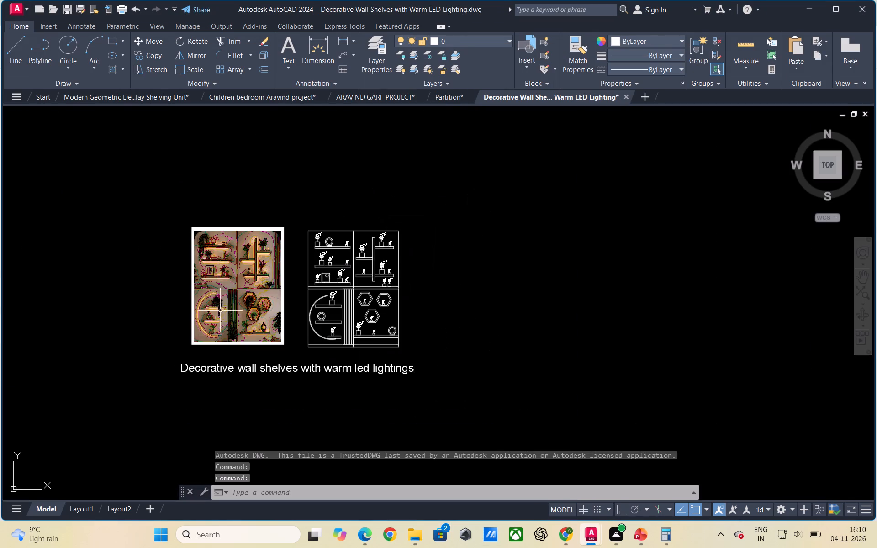
pyautogui.scroll(2, 360, 311)
pyautogui.scroll(-1, 312, 320)
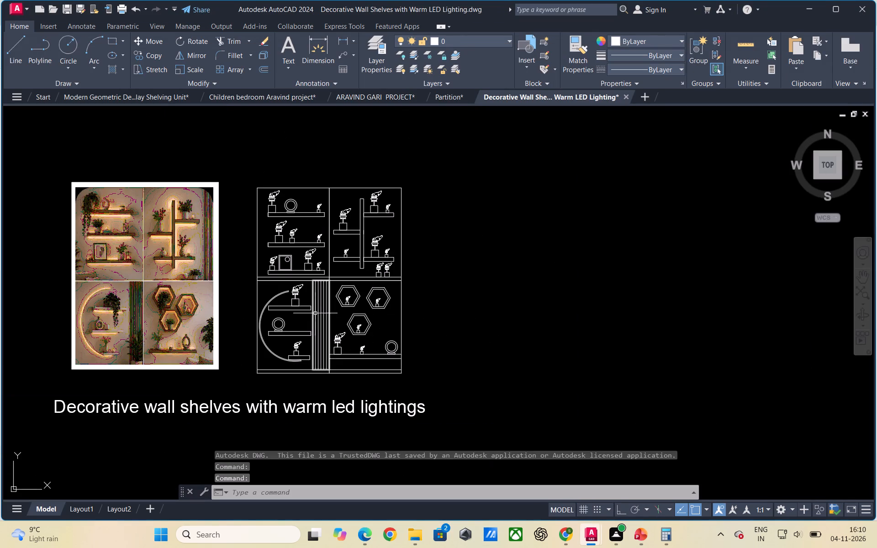
# Look through the 14TH SK and 16TH folders in OCT 2026 for another drawing with shelf decor.
pyautogui.click(415, 531)
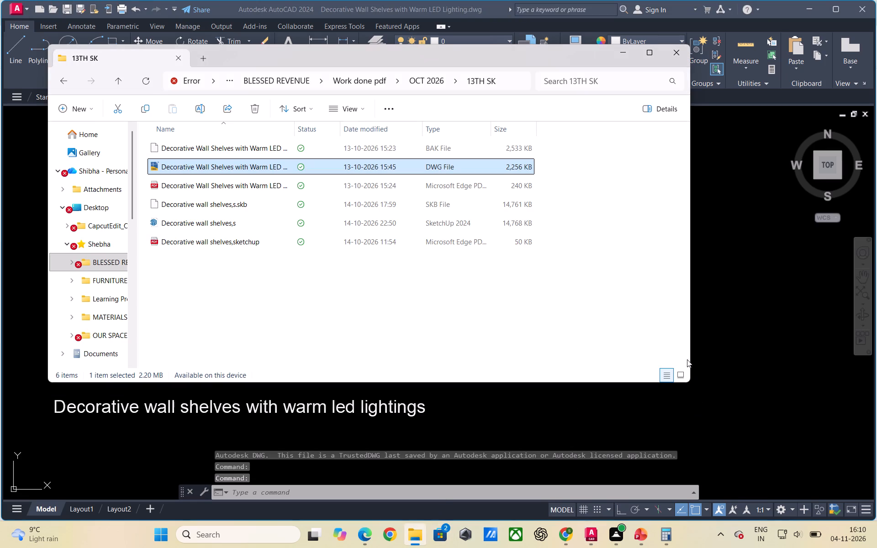
pyautogui.click(122, 76)
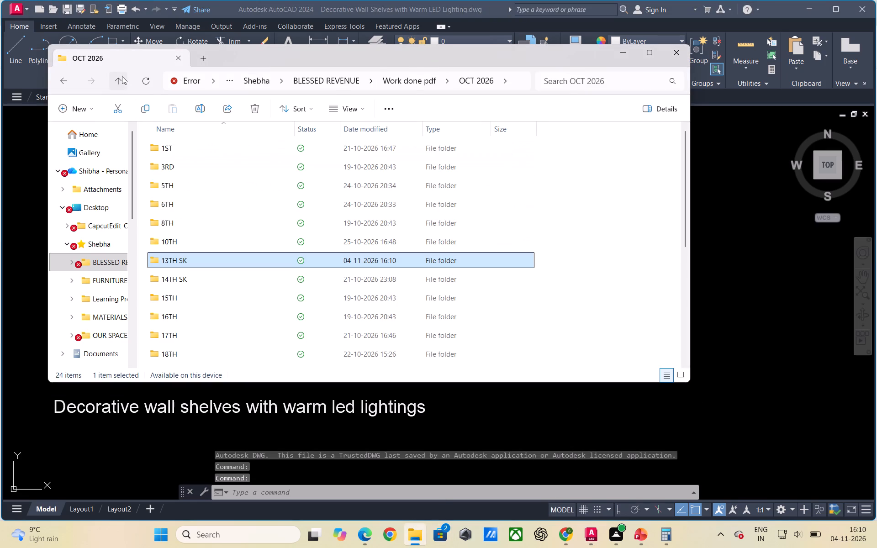
pyautogui.doubleClick(175, 278)
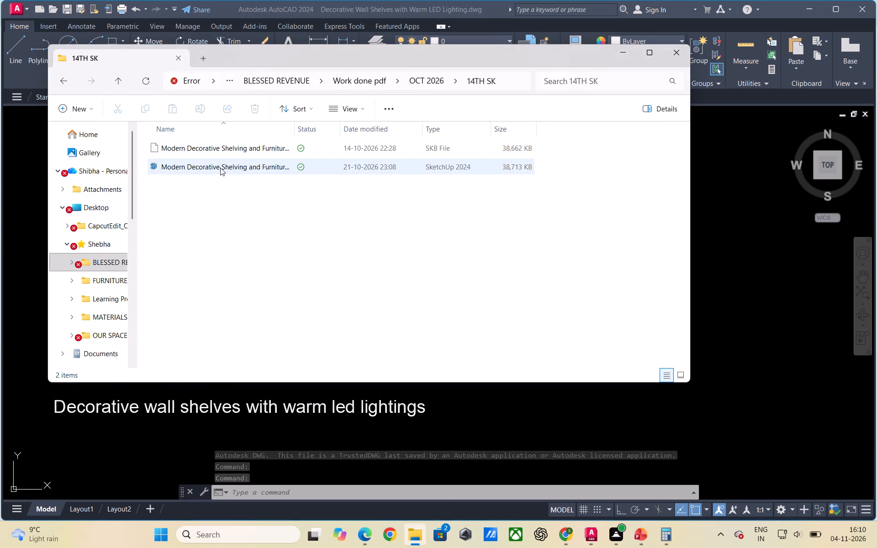
pyautogui.click(115, 83)
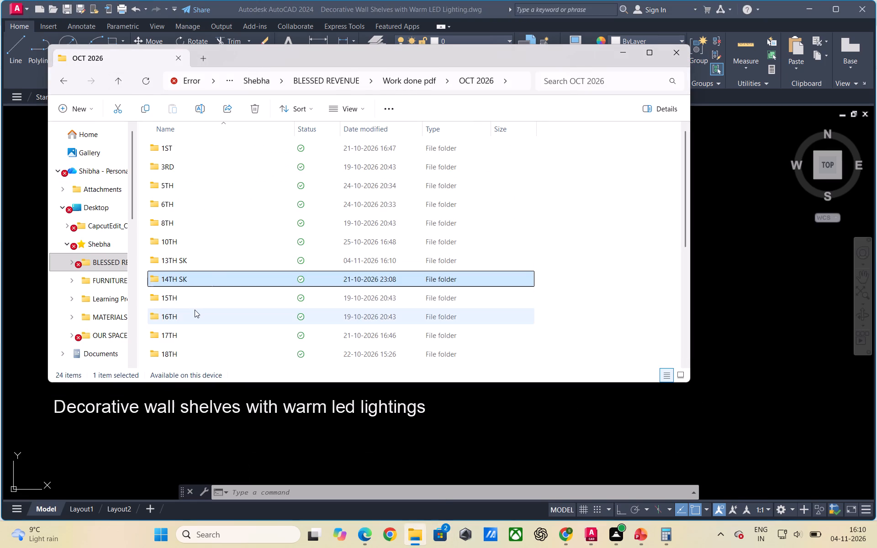
pyautogui.doubleClick(195, 310)
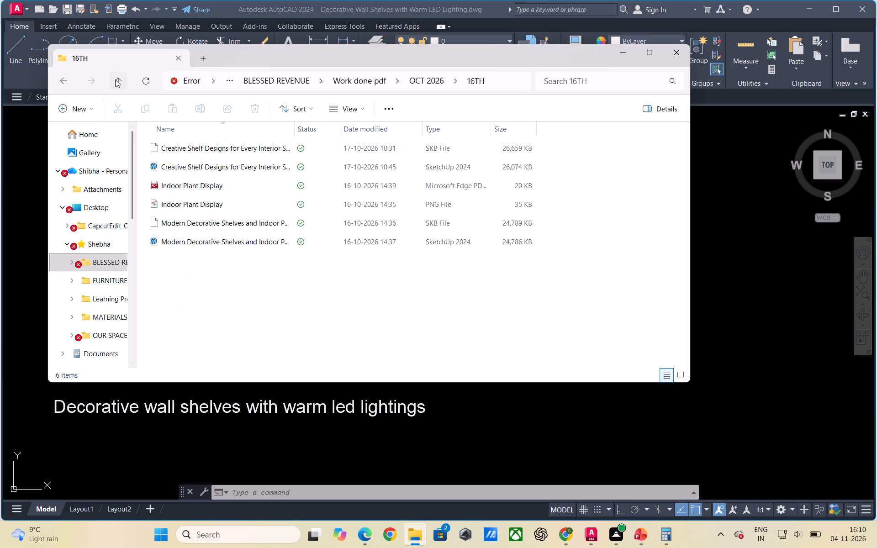
pyautogui.click(116, 79)
# Open the Disply unit drawing from the 8TH folder in OCT 2026 and examine the decor on its shelves.
pyautogui.doubleClick(168, 222)
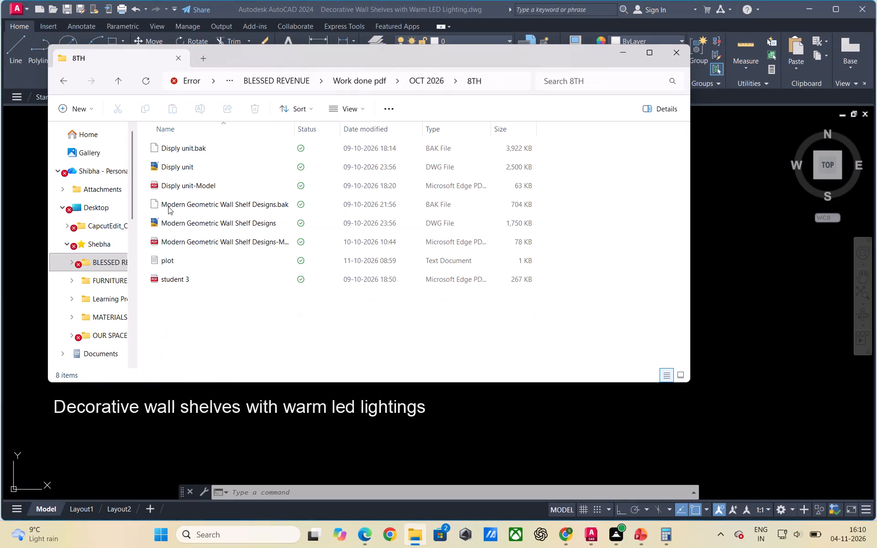
pyautogui.doubleClick(175, 167)
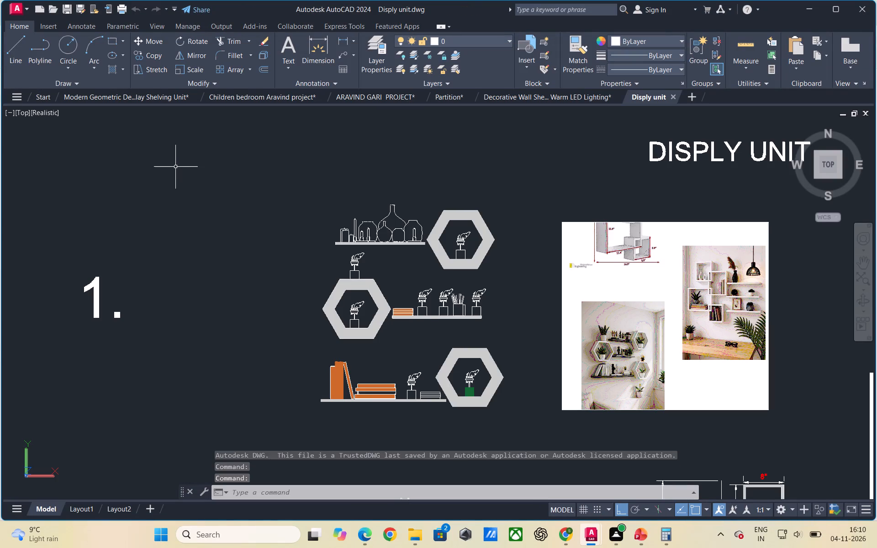
pyautogui.scroll(2, 411, 330)
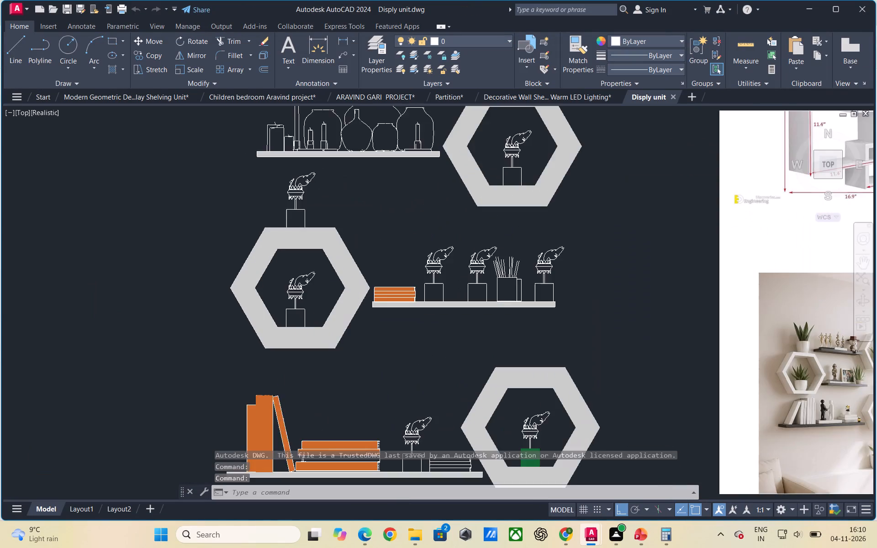
pyautogui.scroll(-2, 411, 330)
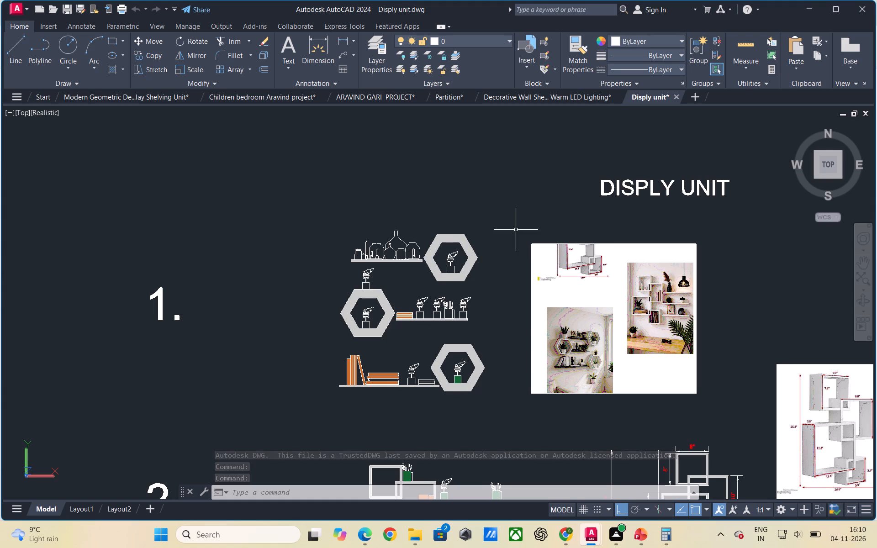
pyautogui.scroll(3, 432, 295)
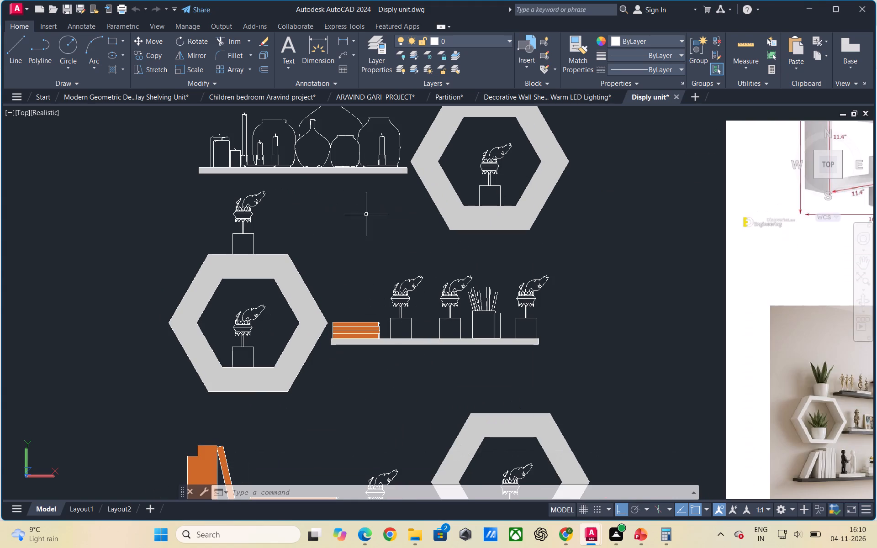
# Go up from the OCT 2026 folder to the main project folder and reopen the ALL IN ONE drawing.
pyautogui.click(413, 529)
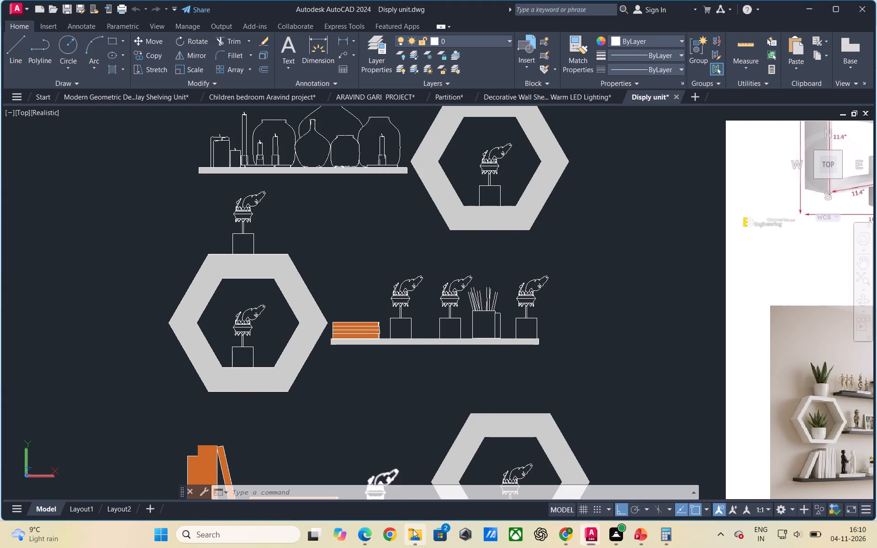
pyautogui.click(121, 83)
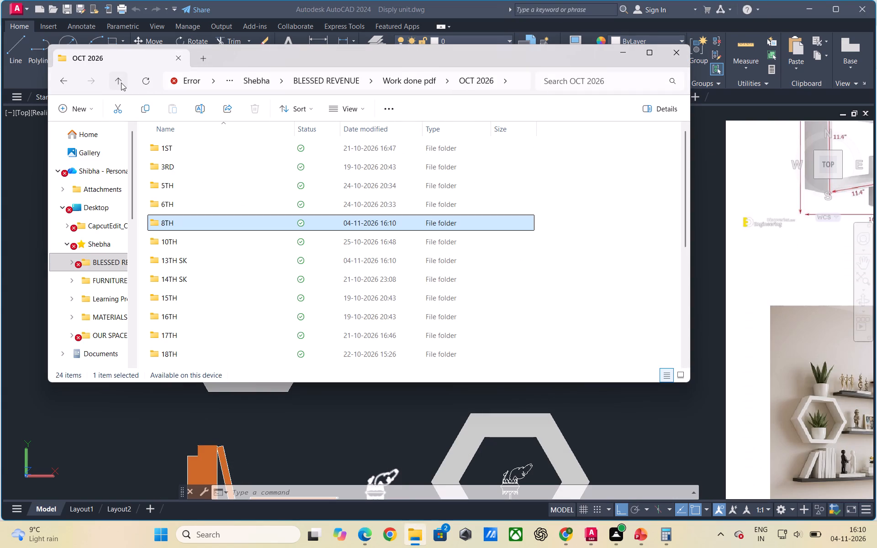
pyautogui.click(121, 83)
pyautogui.click(121, 83)
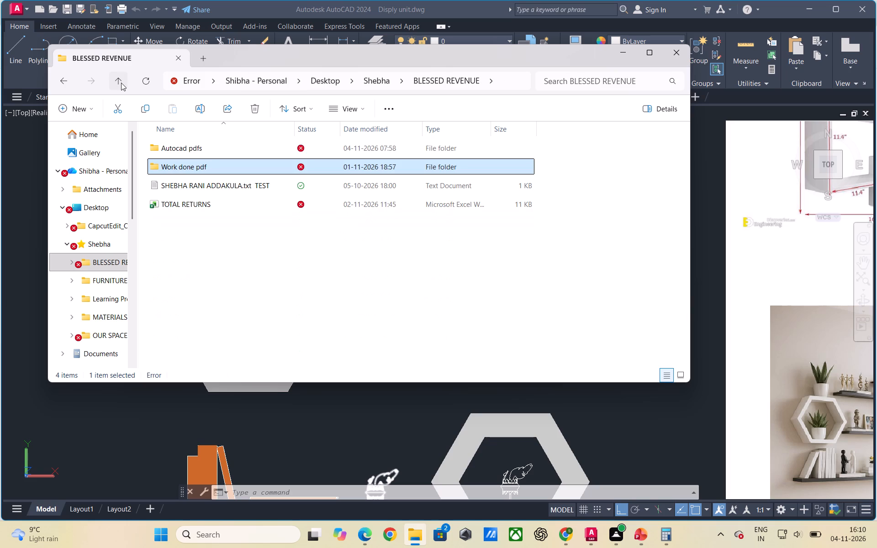
pyautogui.click(121, 83)
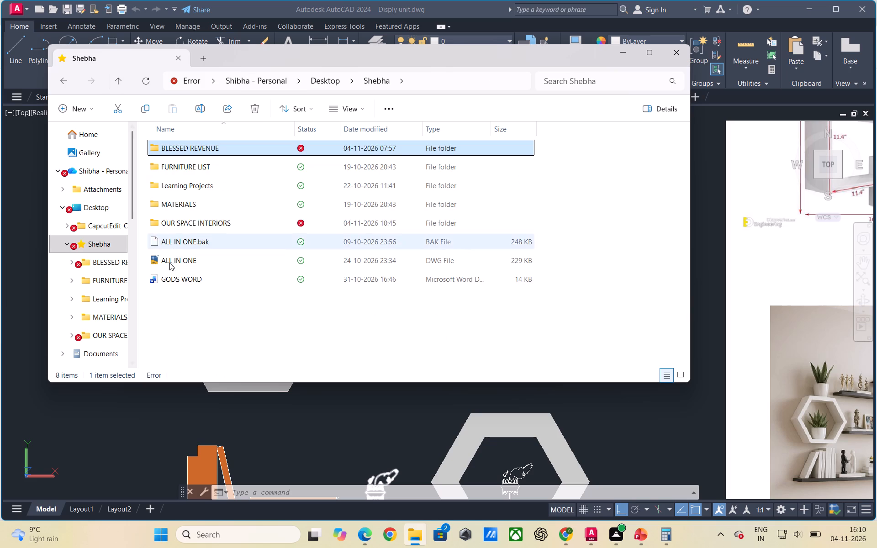
pyautogui.doubleClick(173, 262)
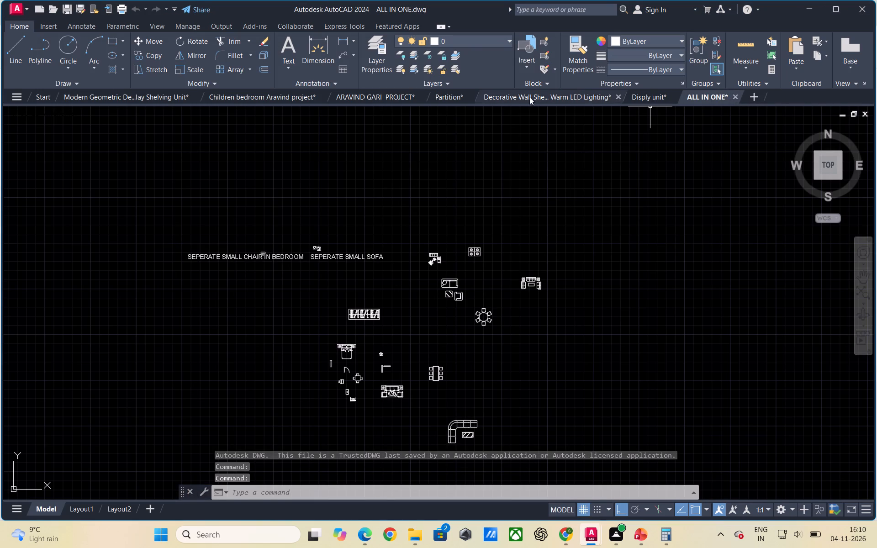
# Check the shelf decor in the Disply unit drawing again and return to the Modern Geometric Decorative Display Shelving Unit drawing.
pyautogui.click(640, 98)
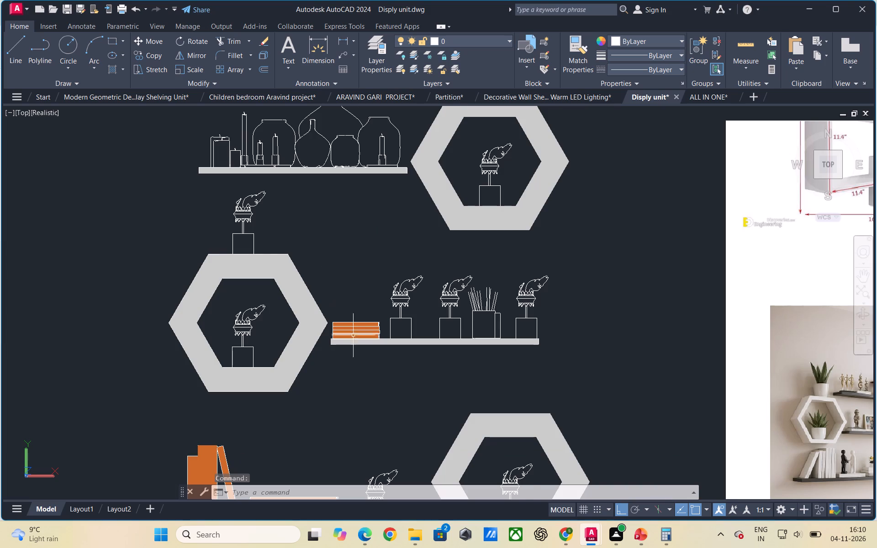
pyautogui.scroll(1, 359, 346)
pyautogui.scroll(-2, 281, 276)
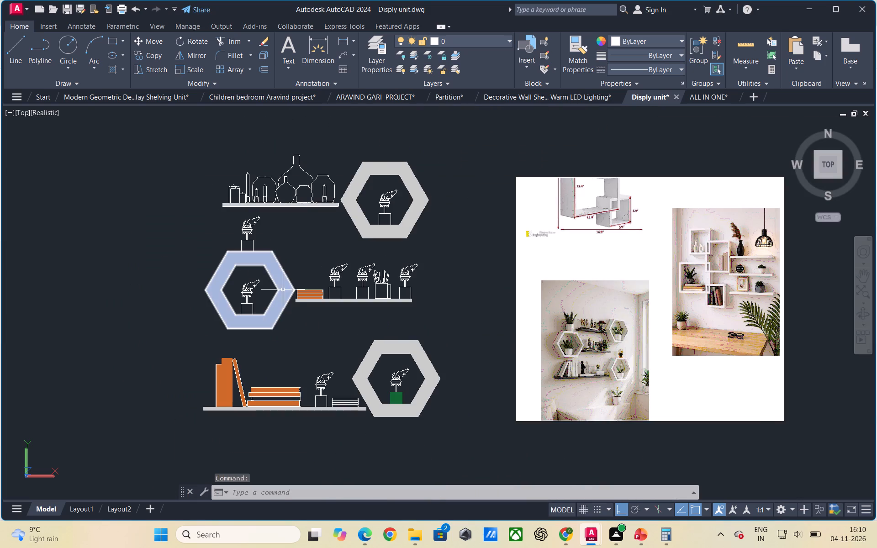
pyautogui.scroll(1, 368, 425)
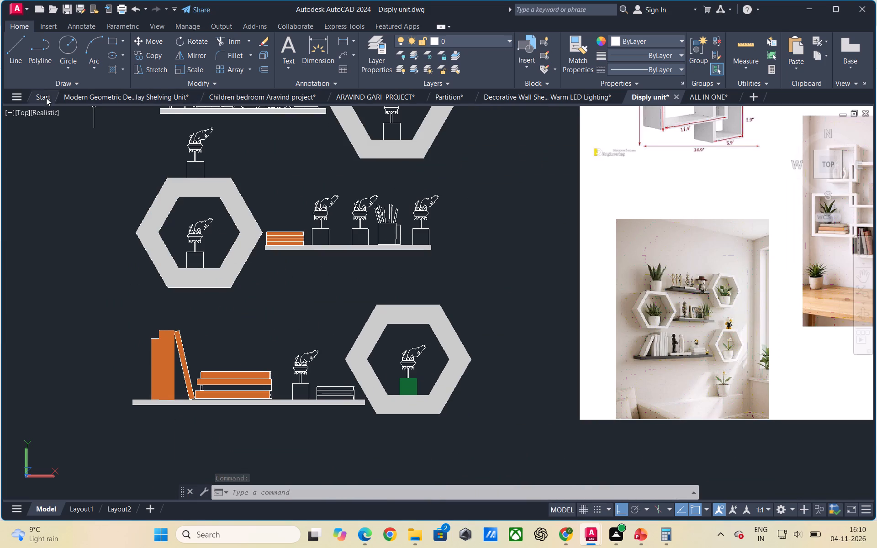
pyautogui.click(93, 96)
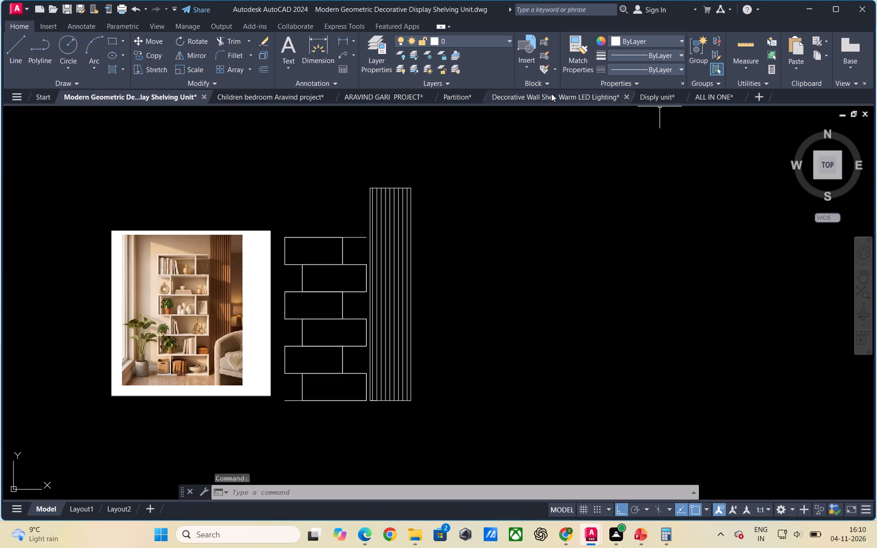
# In the Decorative Wall Shelves with Warm LED Lighting drawing, copy the ring ornament and the lowest pedestal figurine from the curved-shelf panel.
pyautogui.click(515, 96)
pyautogui.scroll(1, 258, 243)
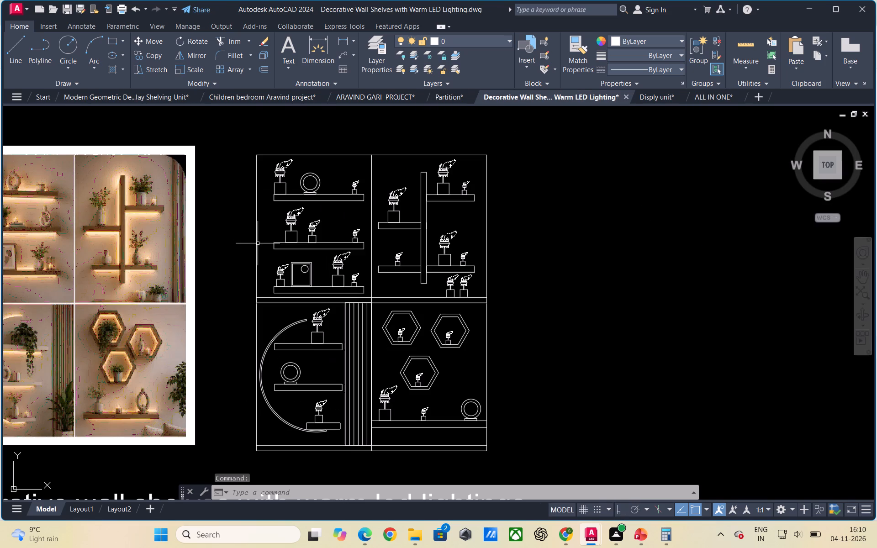
pyautogui.scroll(-1, 346, 221)
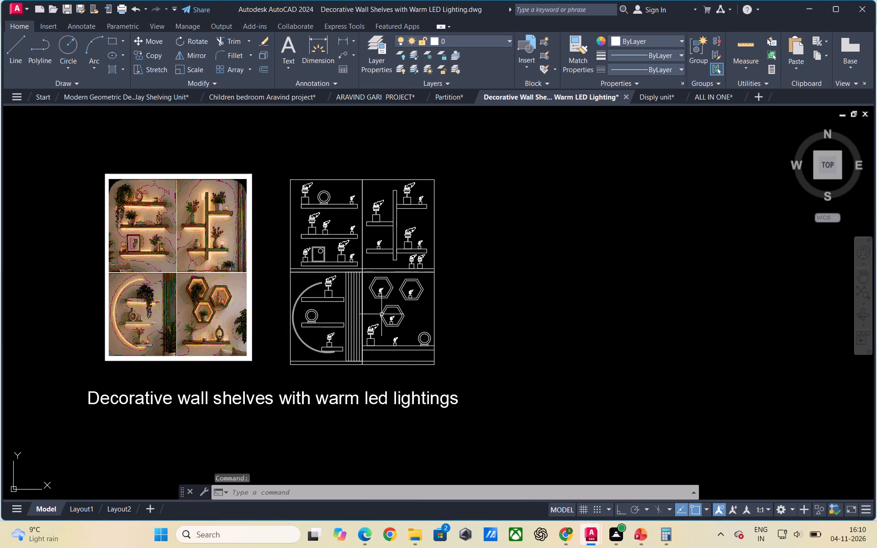
pyautogui.scroll(2, 297, 318)
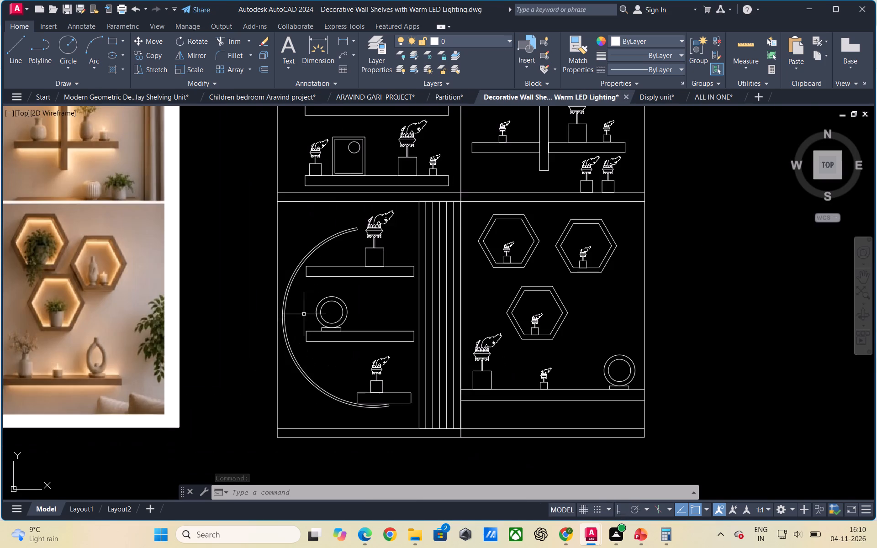
pyautogui.scroll(2, 344, 319)
pyautogui.click(333, 343)
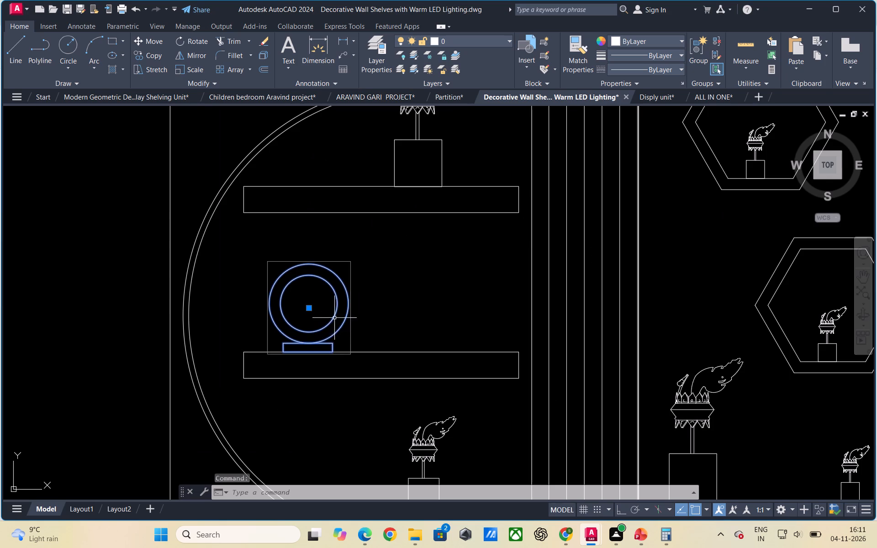
pyautogui.scroll(-1, 288, 291)
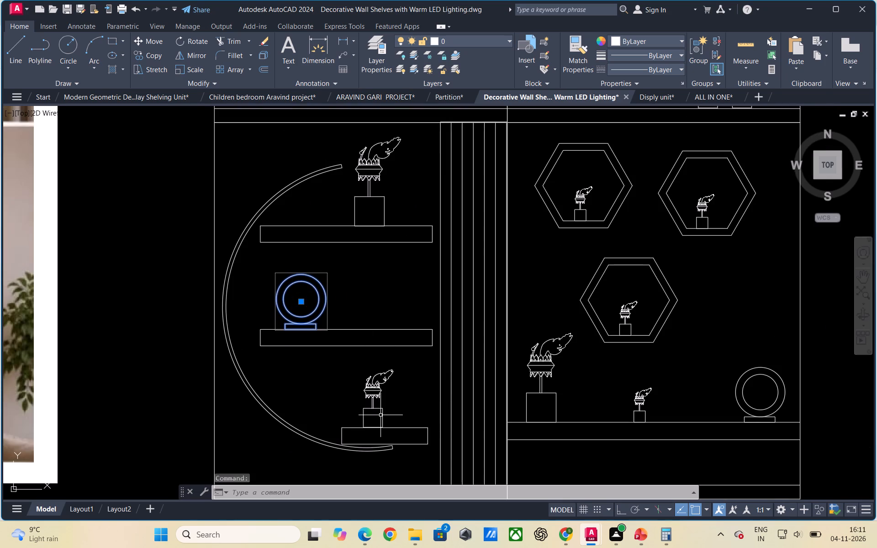
pyautogui.click(383, 416)
pyautogui.hotkey('ctrl', 'c')
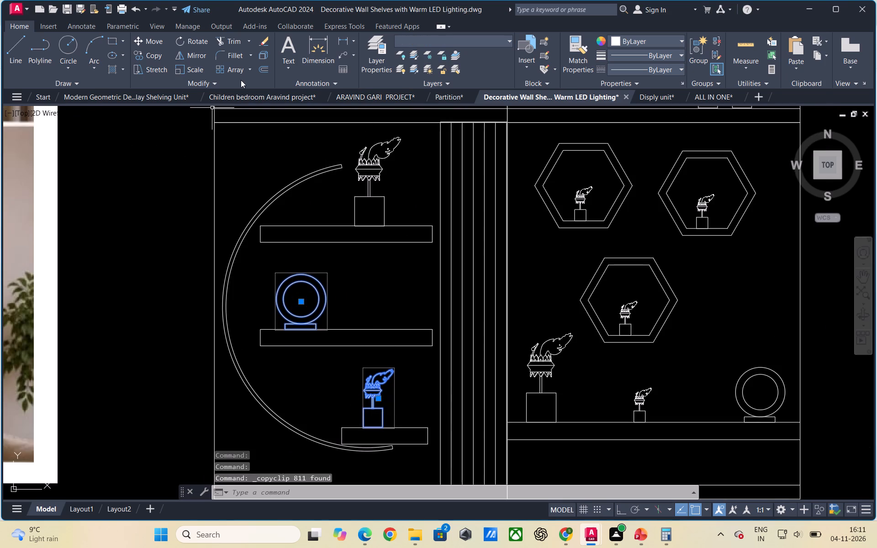
# Paste the copied decor into the Modern Geometric Decorative Display Shelving Unit drawing, with the ring ornament at the second row's open left end.
pyautogui.click(89, 96)
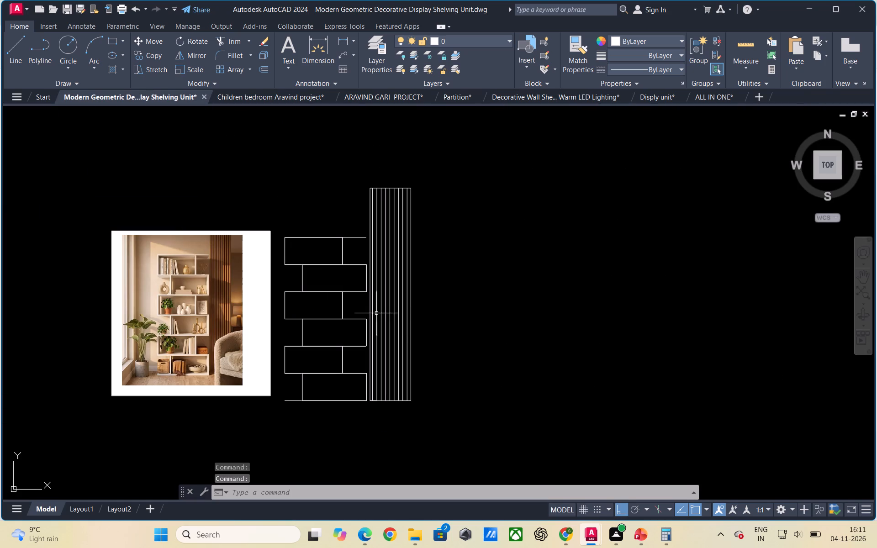
pyautogui.hotkey('ctrl', 'v')
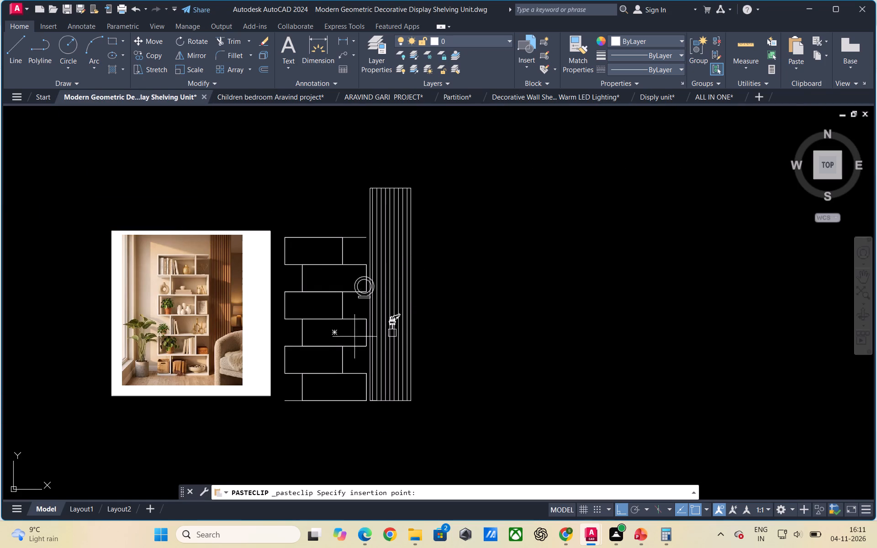
pyautogui.scroll(1, 284, 328)
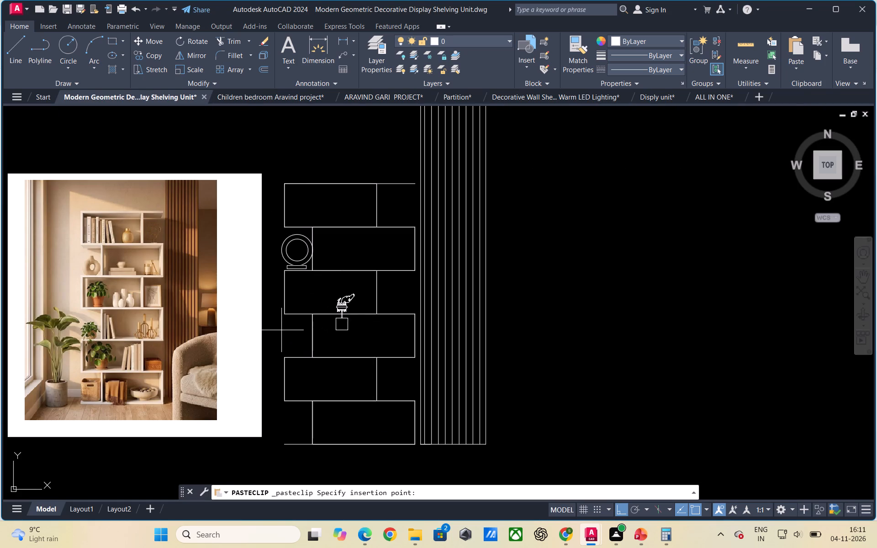
pyautogui.scroll(1, 281, 330)
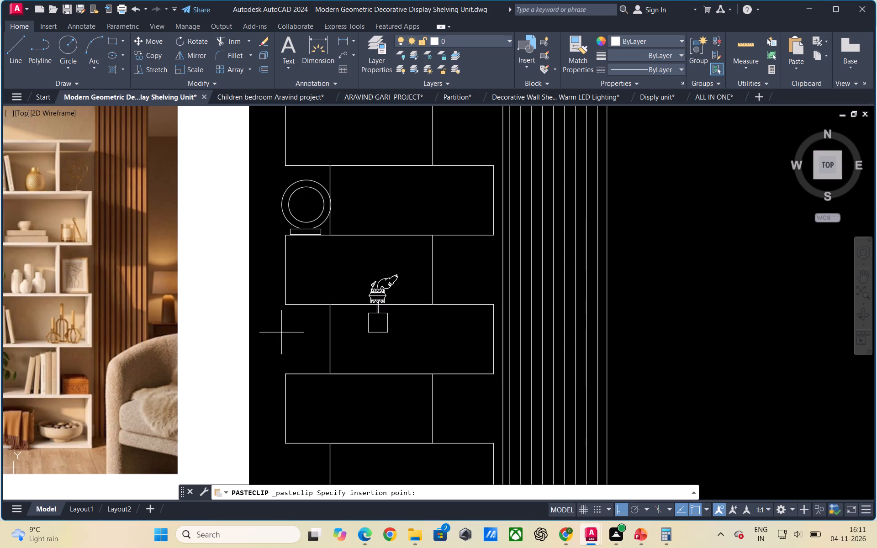
pyautogui.click(281, 332)
# Select all the linework of the pasted figurine, including its stem and square pedestal, and combine it into one group.
pyautogui.scroll(-1, 322, 342)
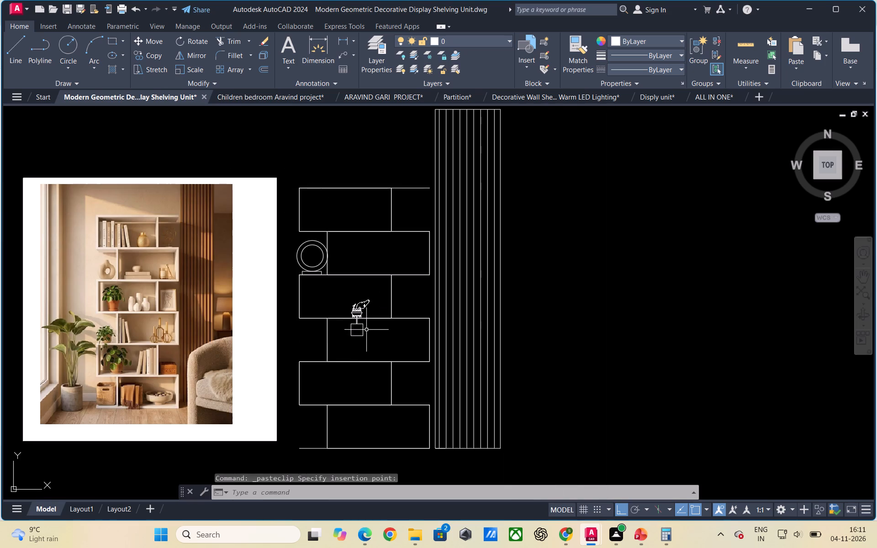
pyautogui.click(362, 330)
pyautogui.press('Escape')
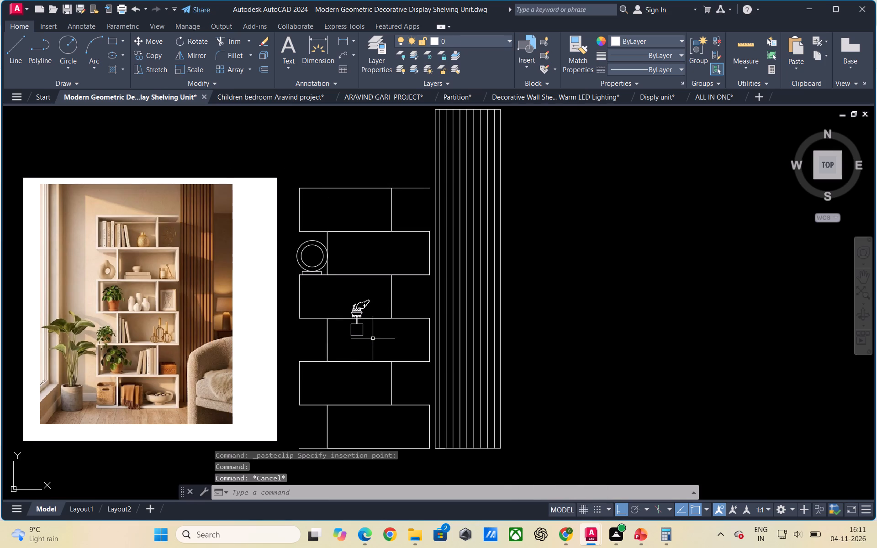
pyautogui.click(372, 338)
pyautogui.click(348, 323)
pyautogui.scroll(4, 368, 308)
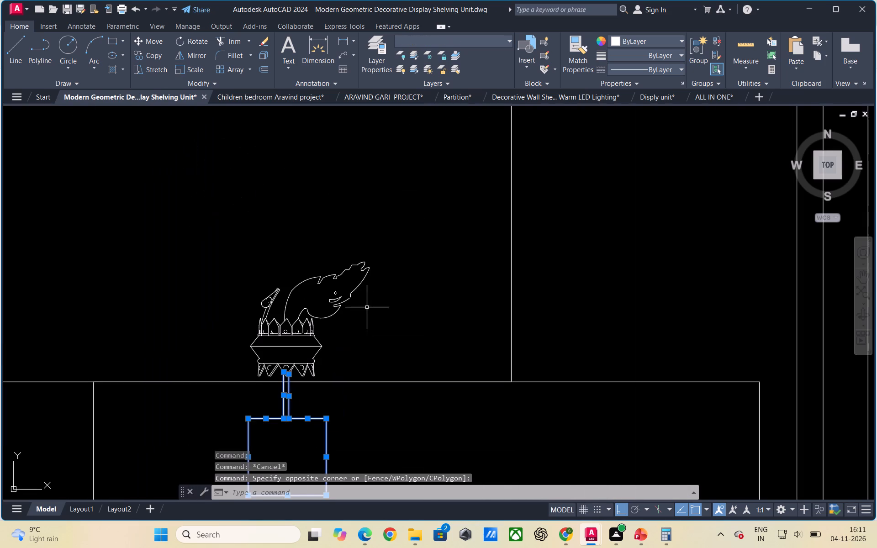
pyautogui.click(366, 344)
pyautogui.click(222, 260)
pyautogui.scroll(2, 326, 358)
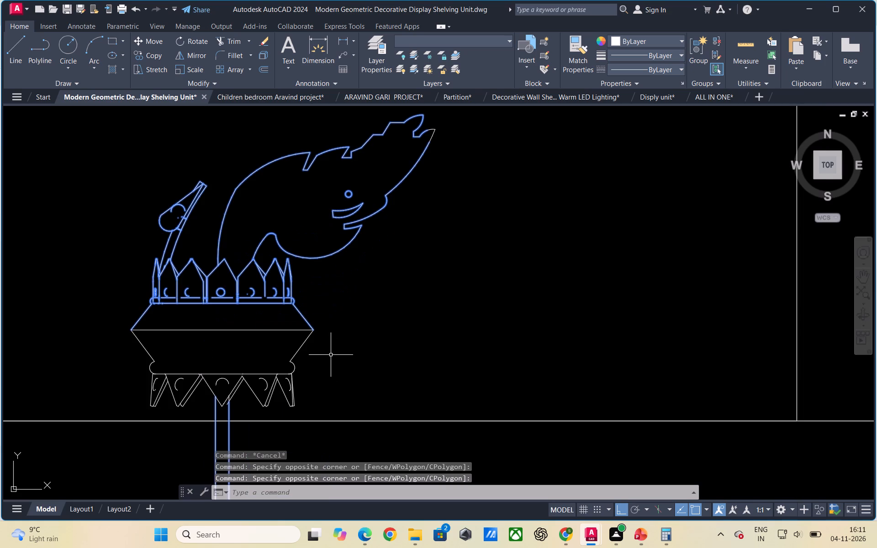
pyautogui.moveTo(334, 394); pyautogui.dragTo(328, 388)
pyautogui.click(105, 282)
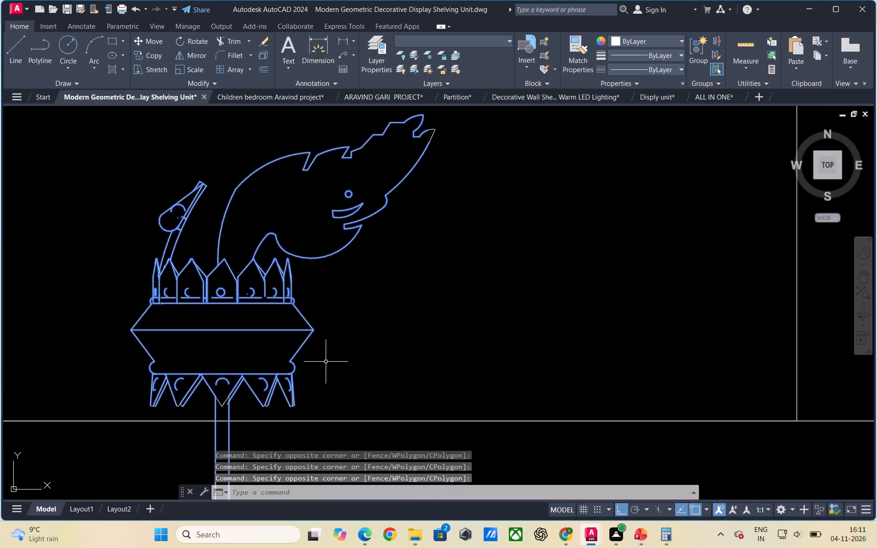
pyautogui.click(262, 413)
pyautogui.click(174, 360)
pyautogui.scroll(-2, 299, 222)
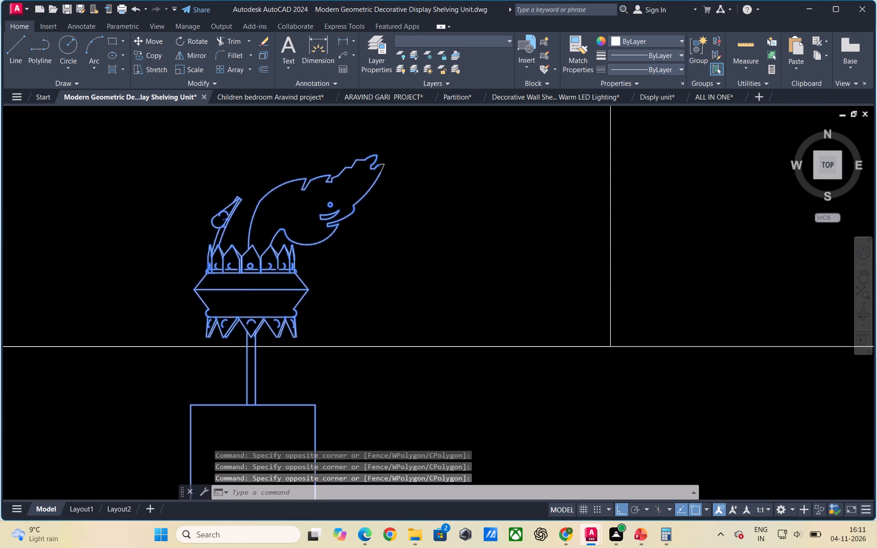
pyautogui.click(354, 431)
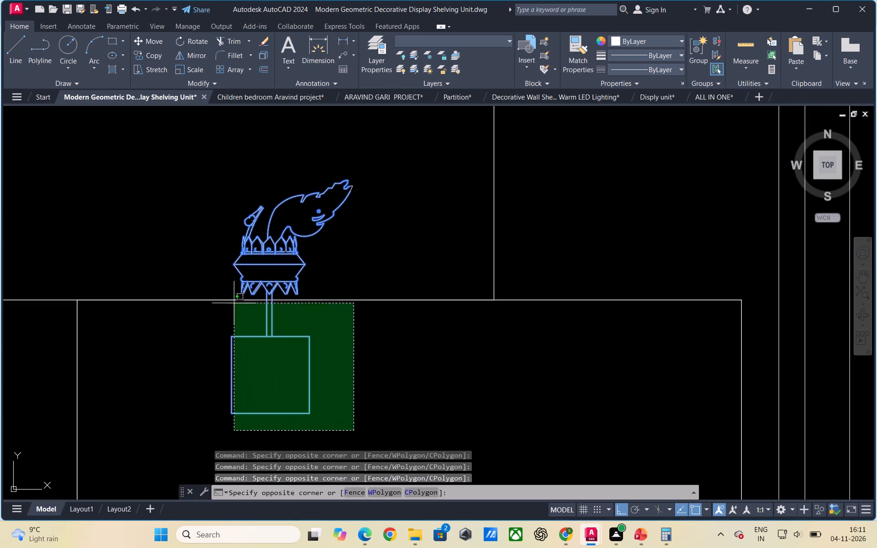
pyautogui.click(217, 307)
pyautogui.moveTo(398, 239); pyautogui.dragTo(395, 232)
pyautogui.click(245, 196)
pyautogui.rightClick(255, 221)
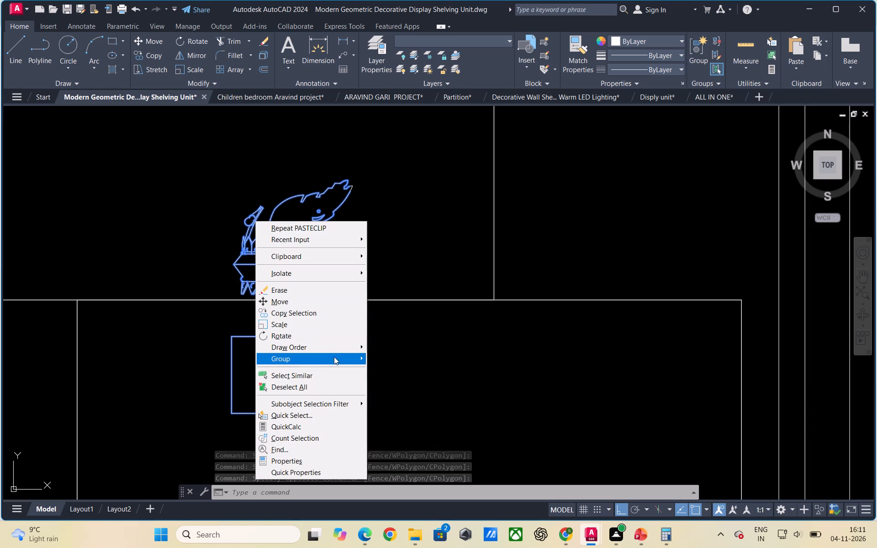
pyautogui.click(375, 360)
# Move the grouped figurine, with Ortho off, into the left end of the third shelf row, just below the ring ornament.
pyautogui.scroll(-1, 363, 304)
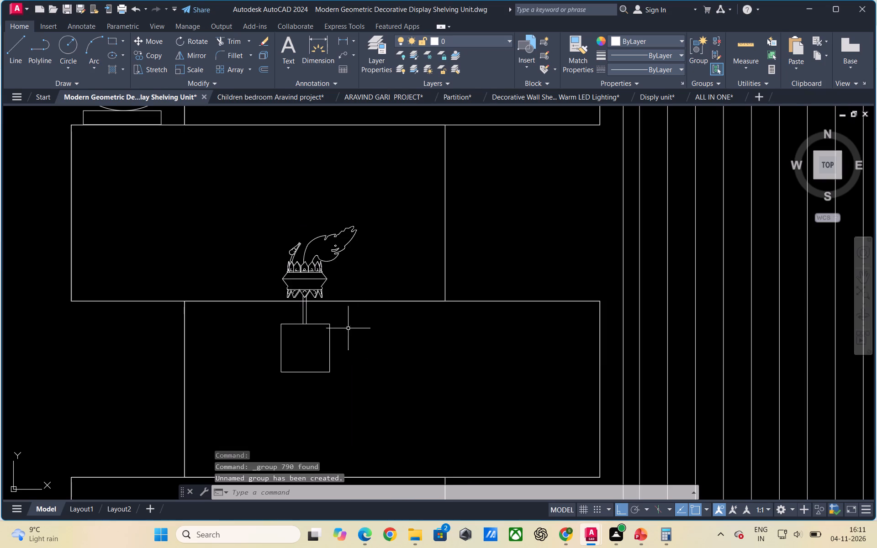
pyautogui.click(328, 370)
pyautogui.rightClick(374, 362)
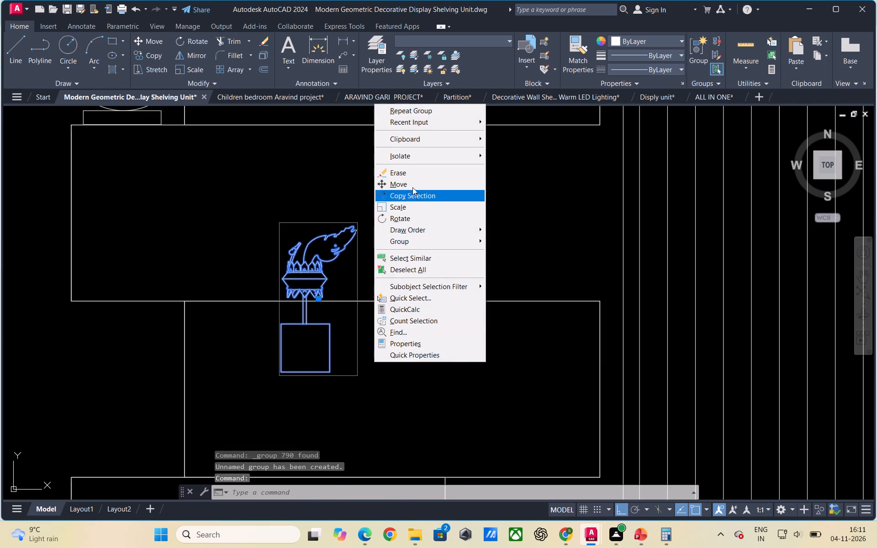
pyautogui.click(412, 186)
pyautogui.scroll(-3, 412, 186)
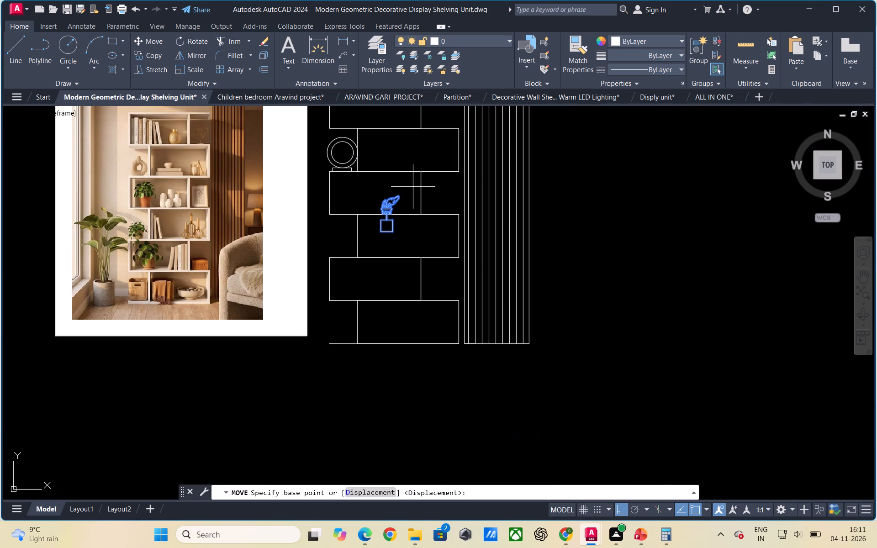
pyautogui.click(393, 230)
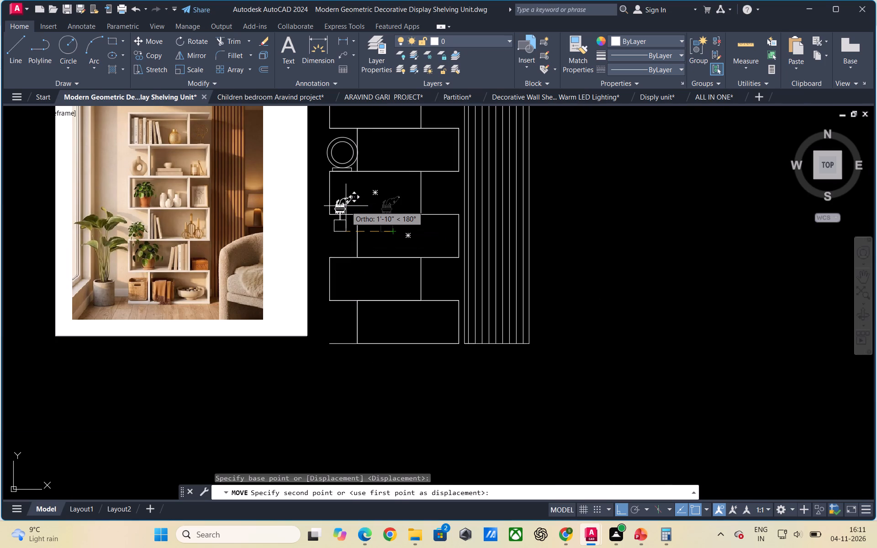
pyautogui.press('F8')
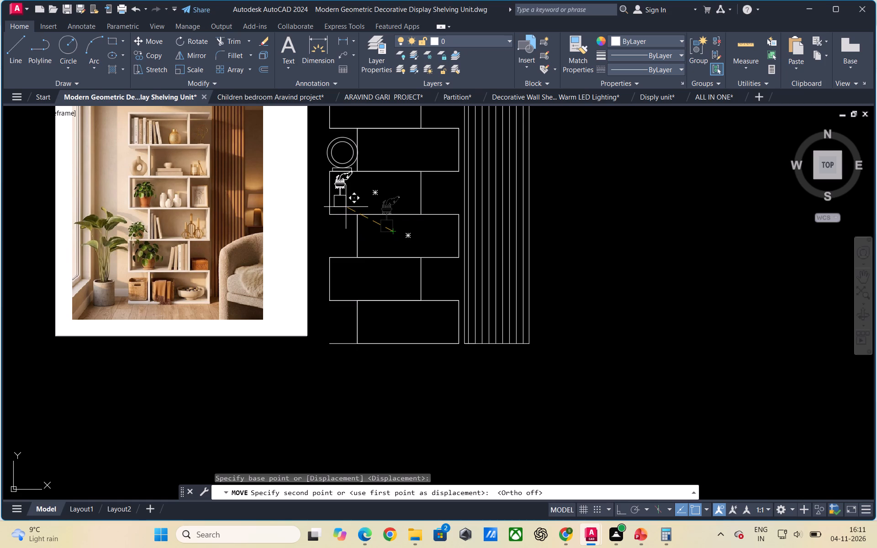
pyautogui.scroll(1, 346, 207)
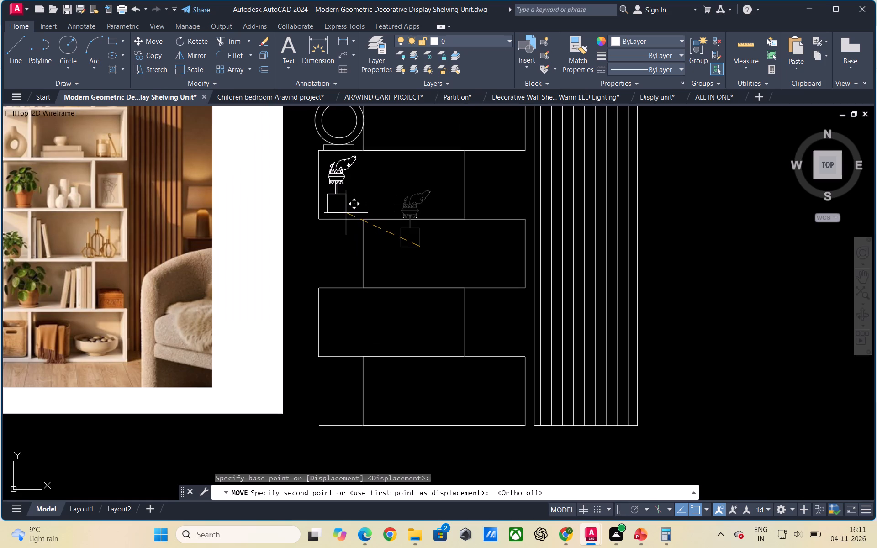
pyautogui.click(346, 213)
# Save the shelving unit drawing.
pyautogui.scroll(-1, 263, 288)
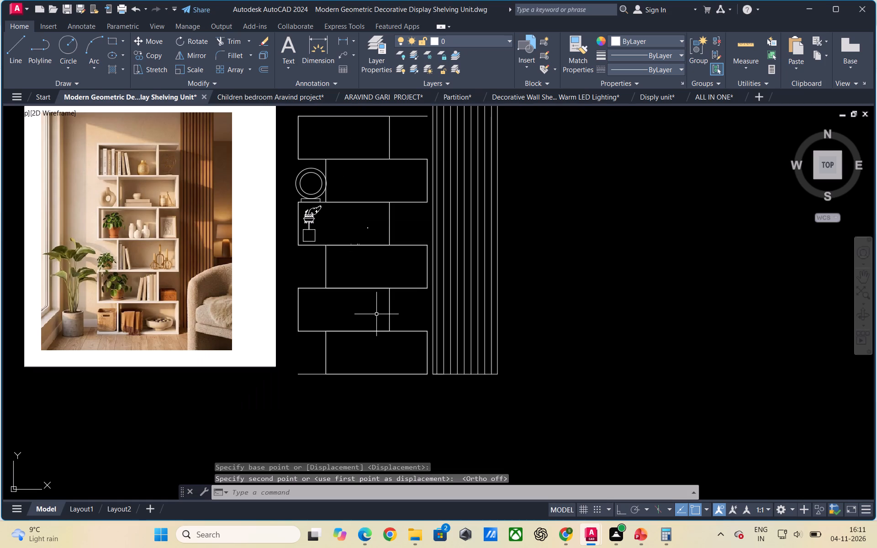
pyautogui.hotkey('ctrl', 's')
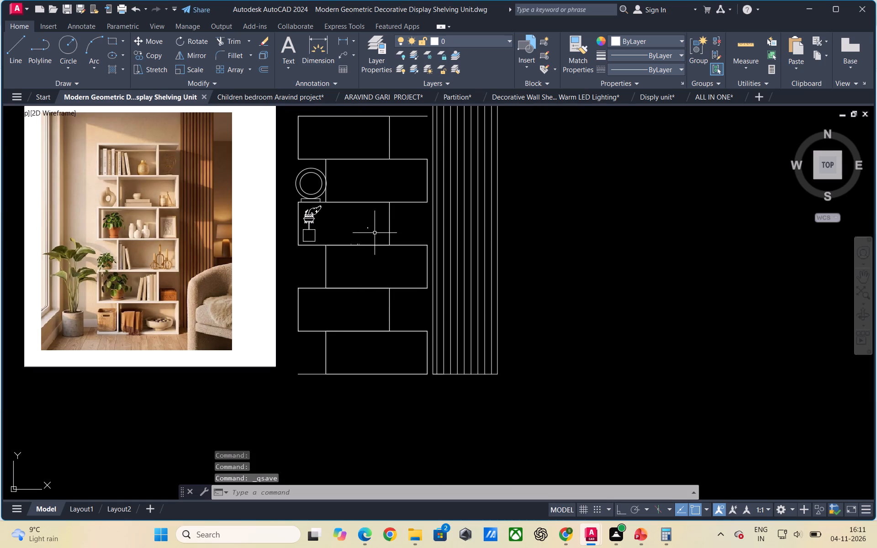
# Erase the stray leftover fragments of pasted linework inside the third shelf row, beside the figurine.
pyautogui.click(375, 234)
pyautogui.click(363, 223)
pyautogui.scroll(3, 363, 232)
pyautogui.scroll(2, 352, 290)
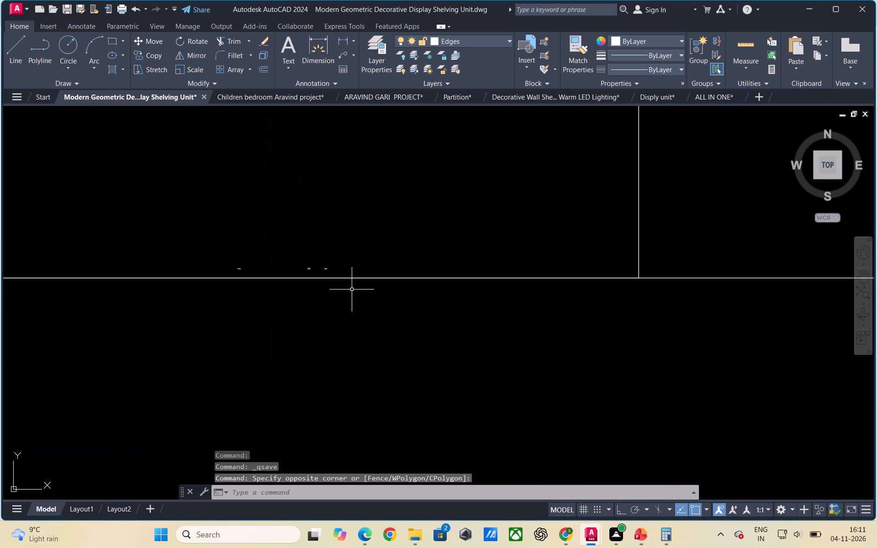
pyautogui.scroll(2, 326, 279)
pyautogui.click(348, 260)
pyautogui.click(83, 217)
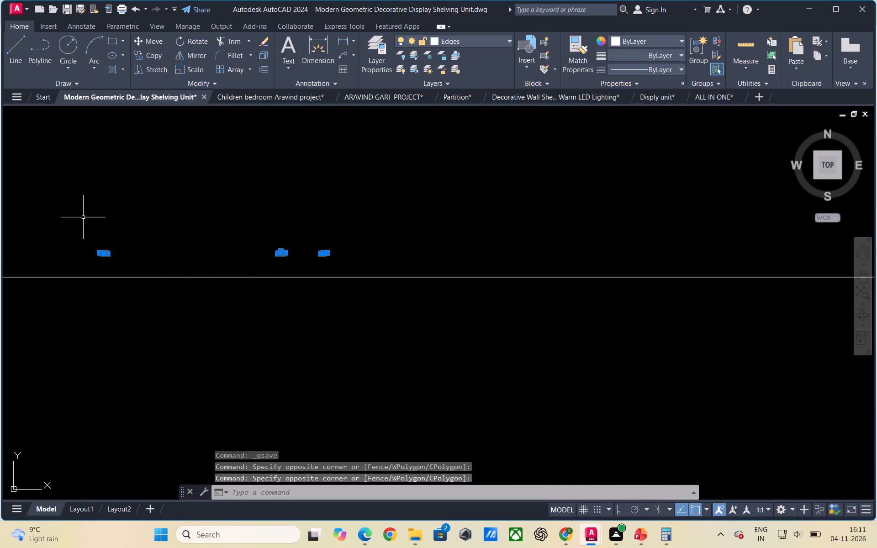
pyautogui.scroll(-2, 180, 236)
pyautogui.scroll(-2, 253, 320)
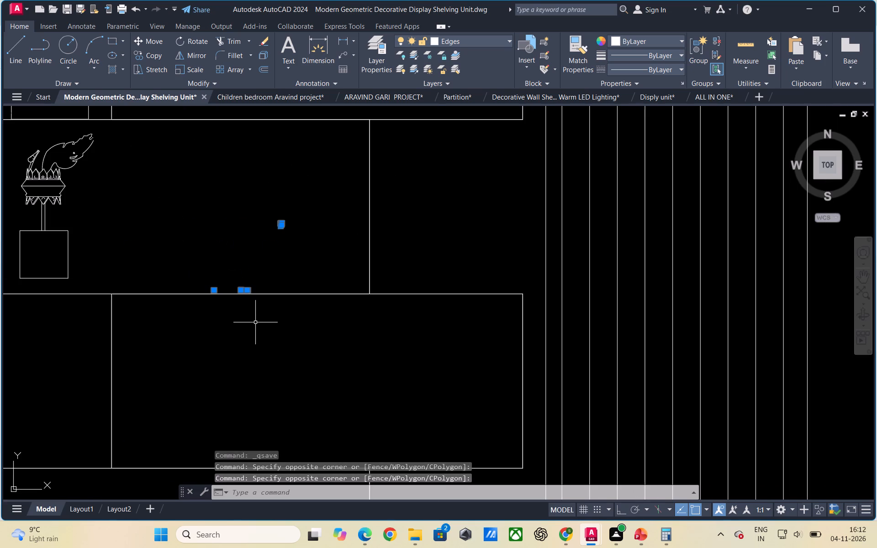
pyautogui.press('Delete')
pyautogui.scroll(-2, 325, 303)
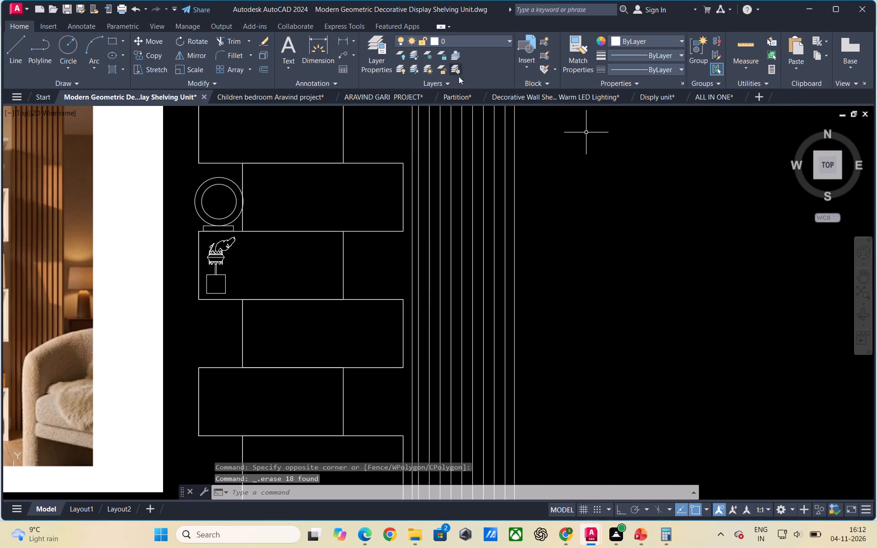
pyautogui.scroll(-1, 280, 269)
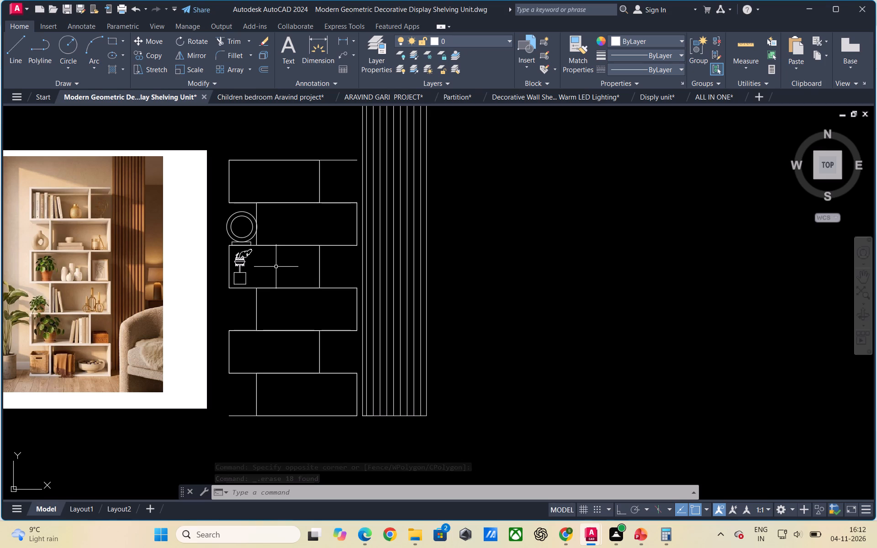
# Combine the ring ornament's two circles and its rectangular base into one group.
pyautogui.scroll(1, 249, 202)
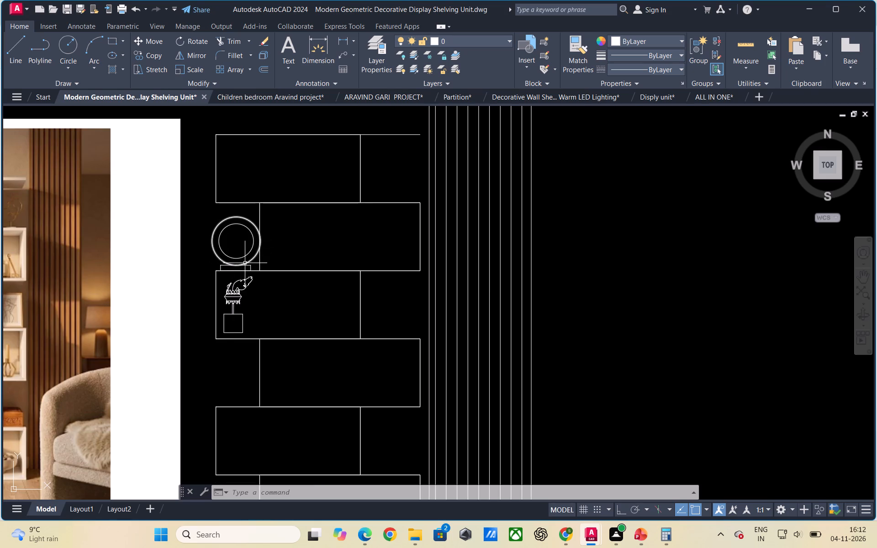
pyautogui.scroll(1, 245, 258)
pyautogui.click(247, 254)
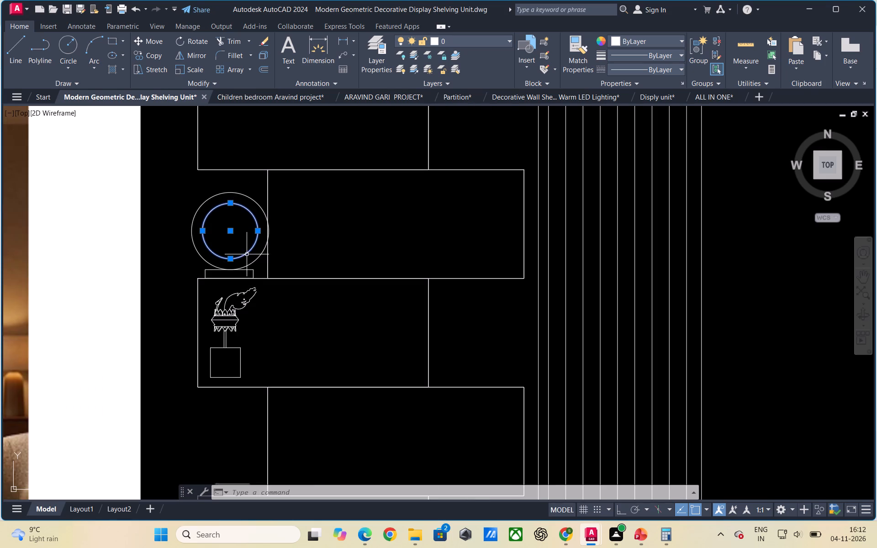
pyautogui.click(253, 263)
pyautogui.click(253, 273)
pyautogui.rightClick(253, 273)
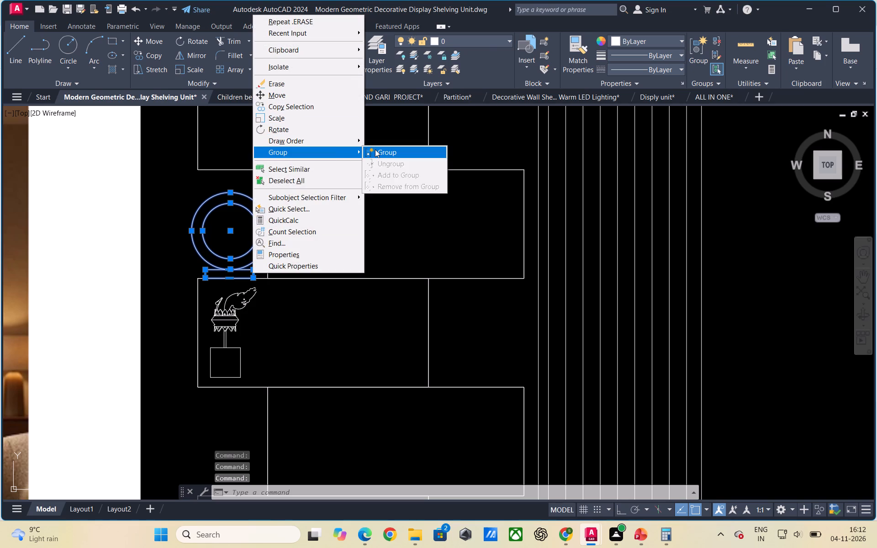
pyautogui.click(375, 149)
# Scale the grouped ring ornament down about its base's top-right corner to fit the second row's open left end.
pyautogui.click(246, 269)
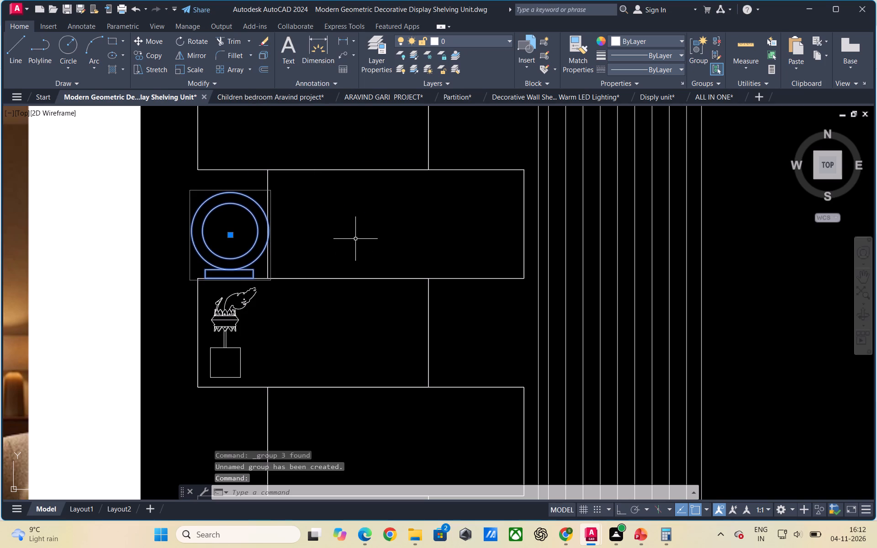
pyautogui.write('SCALE')
pyautogui.press('Return')
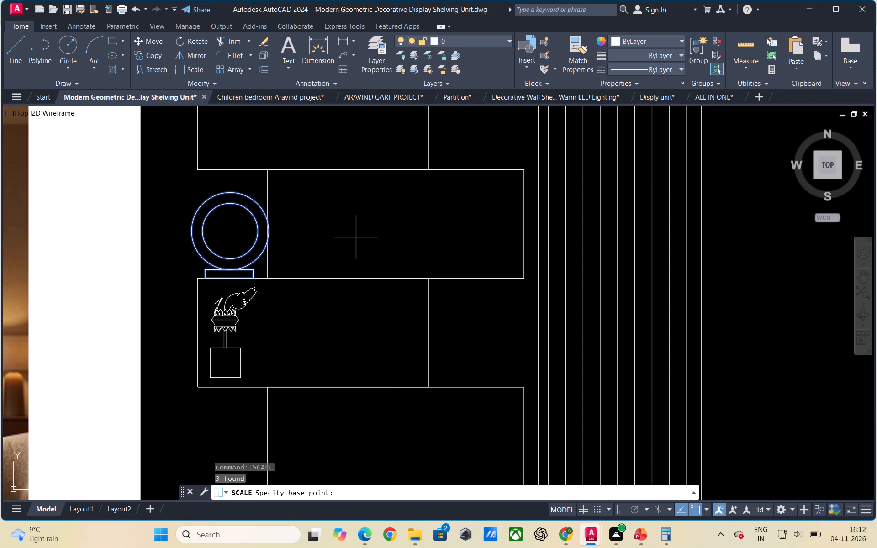
pyautogui.click(252, 269)
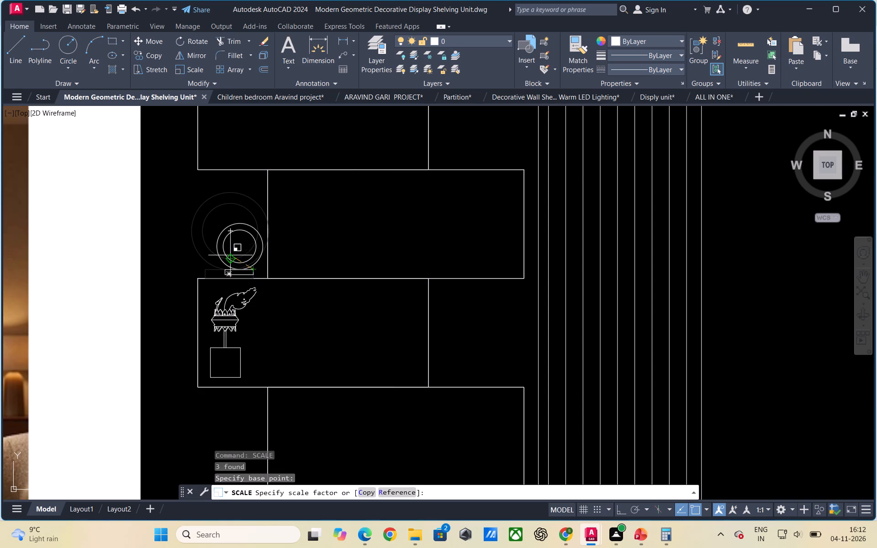
pyautogui.click(227, 250)
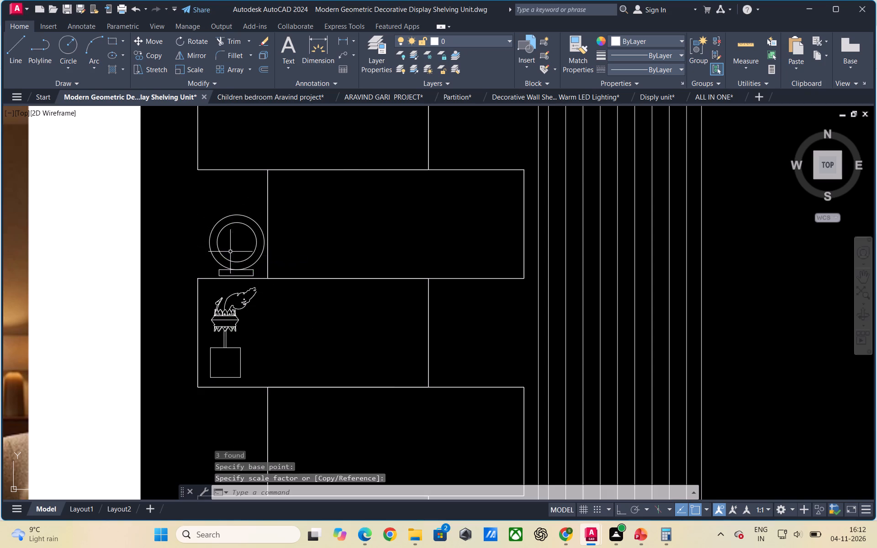
# Move the ring ornament so its base rests on the shelf line at the second row's open left end, clear of the divider.
pyautogui.scroll(3, 238, 270)
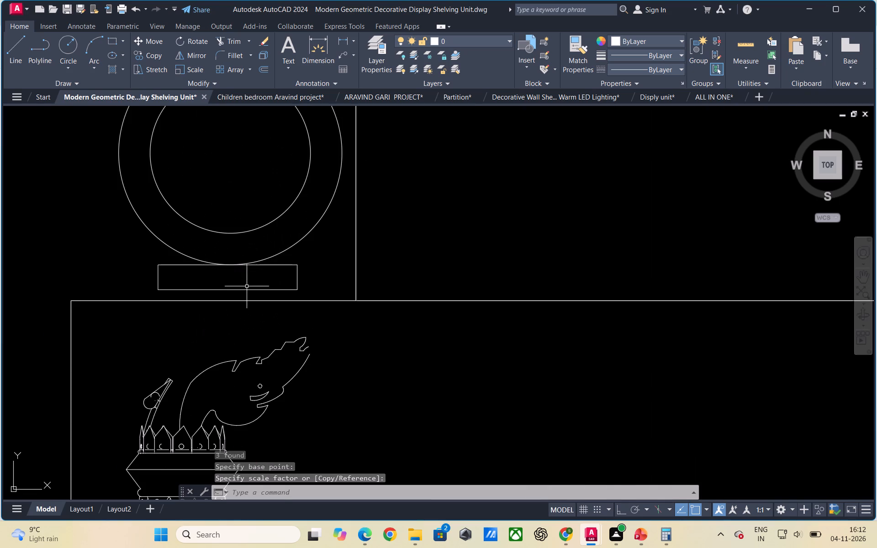
pyautogui.click(248, 289)
pyautogui.rightClick(248, 290)
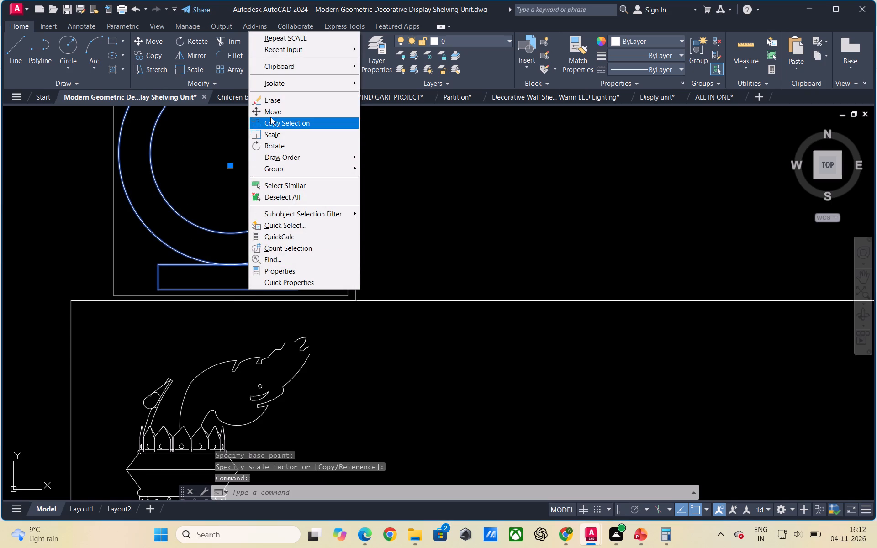
pyautogui.click(270, 115)
pyautogui.click(233, 264)
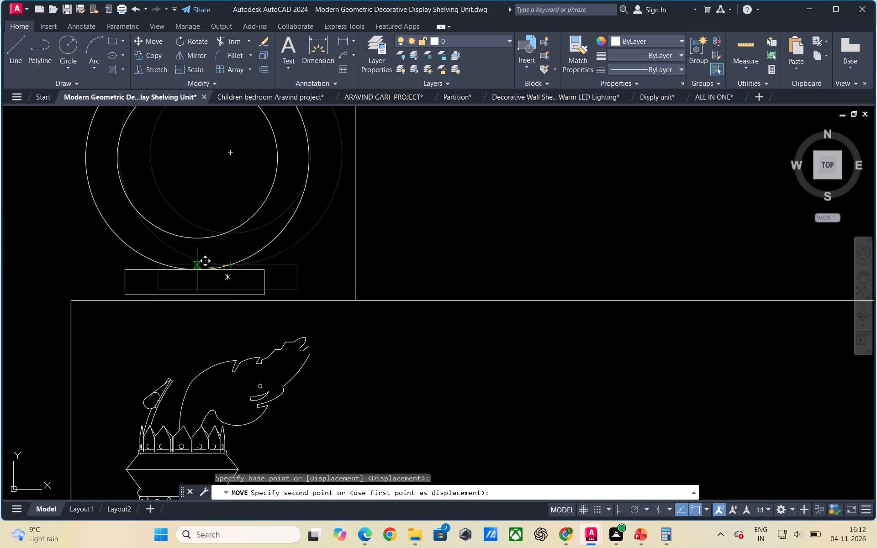
pyautogui.click(193, 275)
pyautogui.scroll(-3, 196, 290)
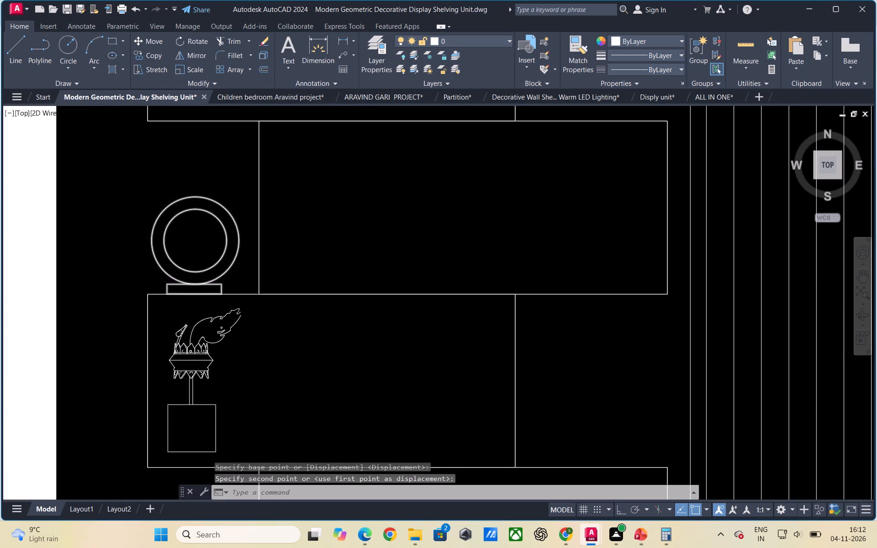
pyautogui.scroll(-2, 347, 281)
pyautogui.scroll(1, 284, 291)
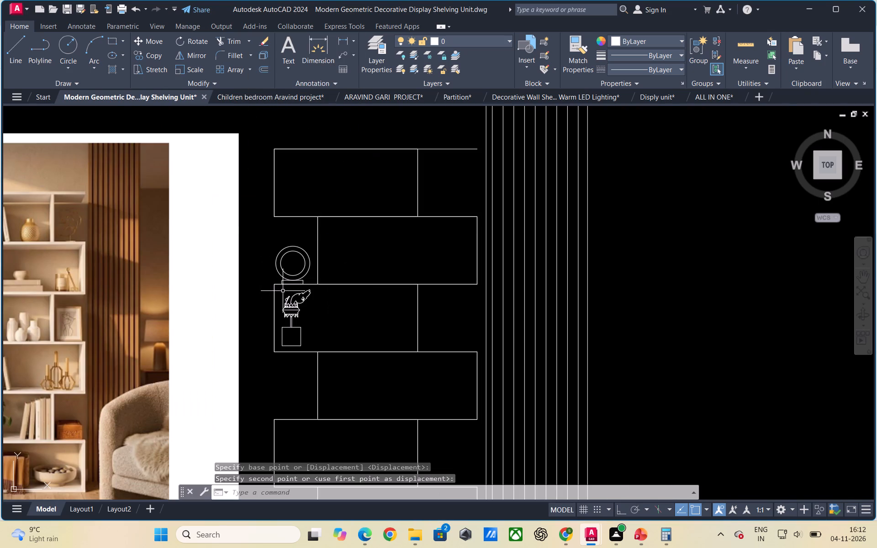
# Save the shelving unit drawing.
pyautogui.hotkey('ctrl', 's')
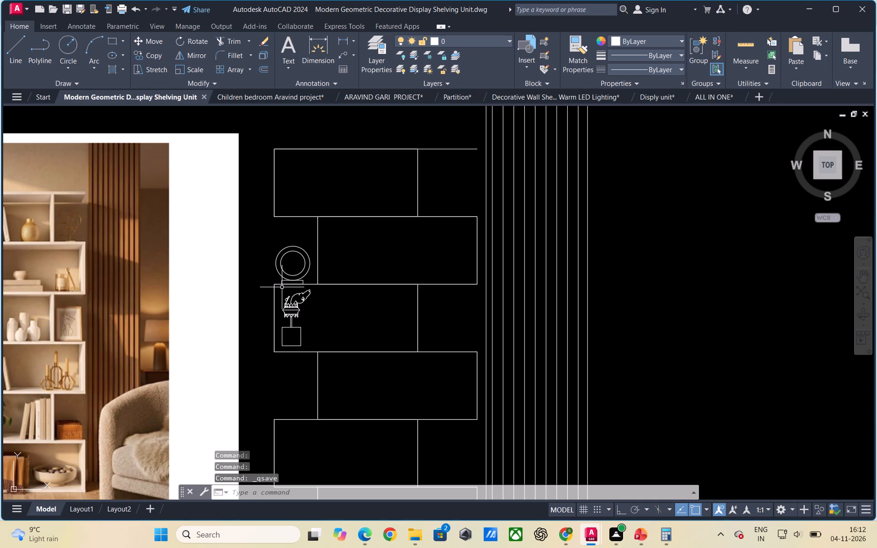
# Copy the uncoloured stack of books beside the lowest hexagon in the first design of the Disply unit drawing.
pyautogui.scroll(-2, 307, 300)
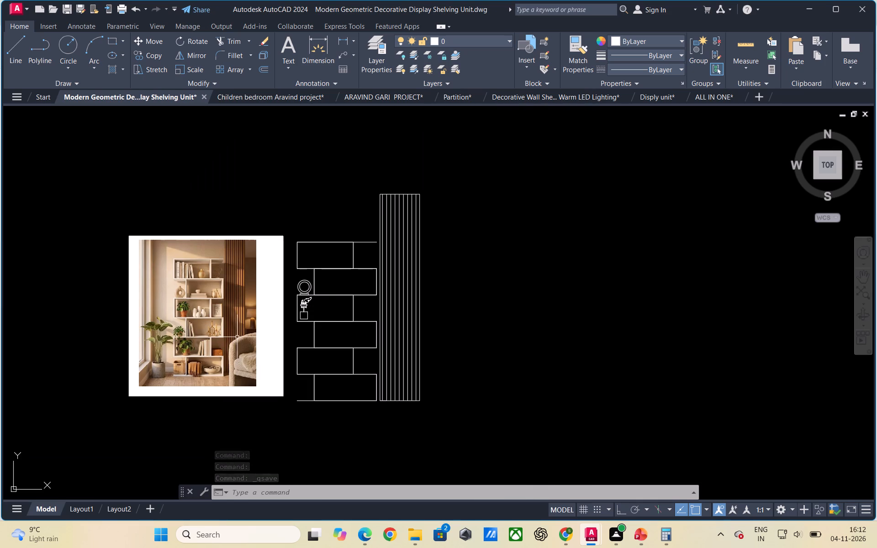
pyautogui.click(549, 99)
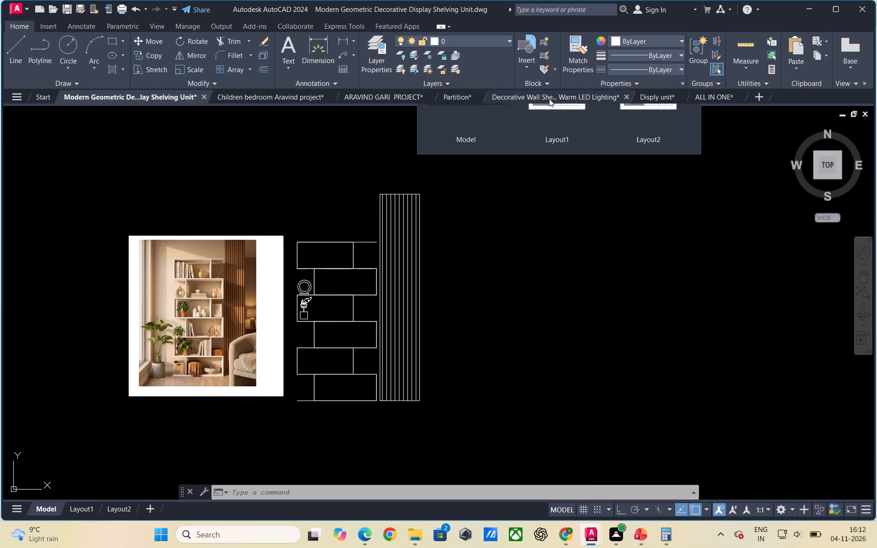
pyautogui.click(649, 99)
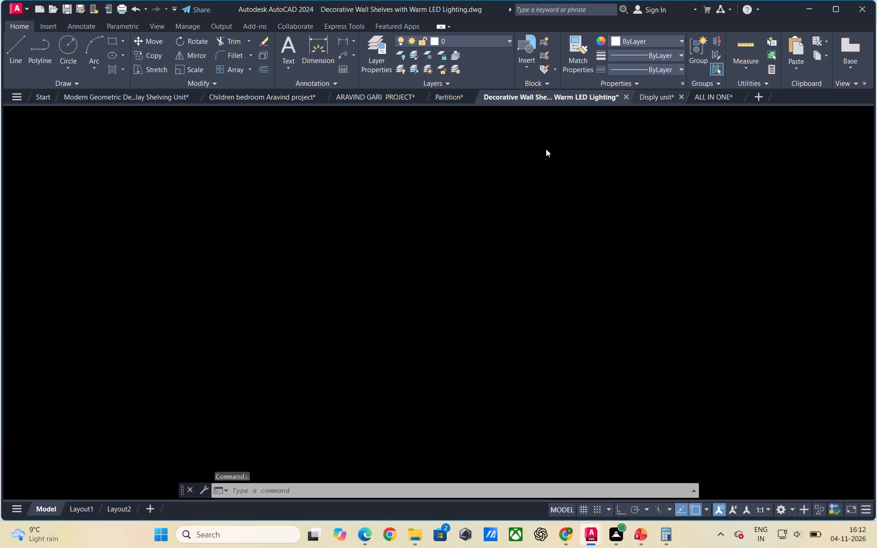
pyautogui.scroll(-1, 291, 297)
pyautogui.scroll(1, 227, 165)
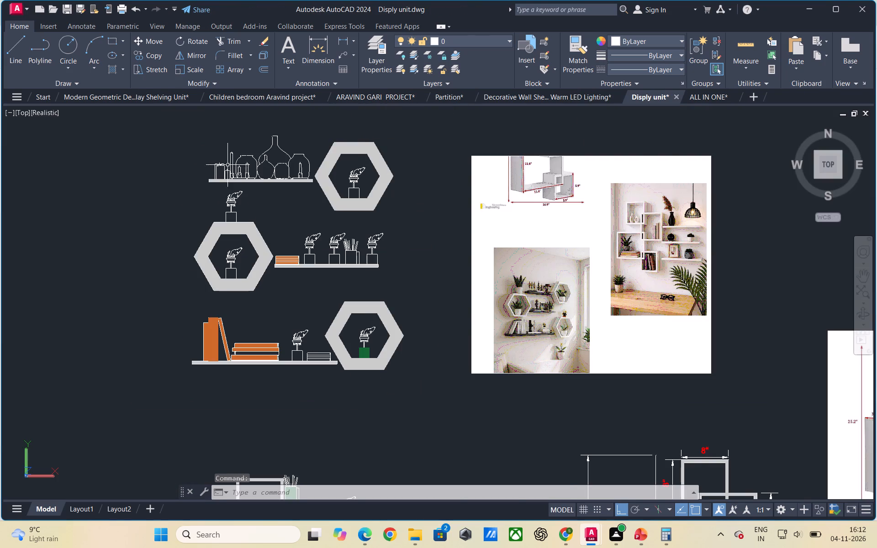
pyautogui.scroll(1, 227, 165)
pyautogui.scroll(-1, 227, 165)
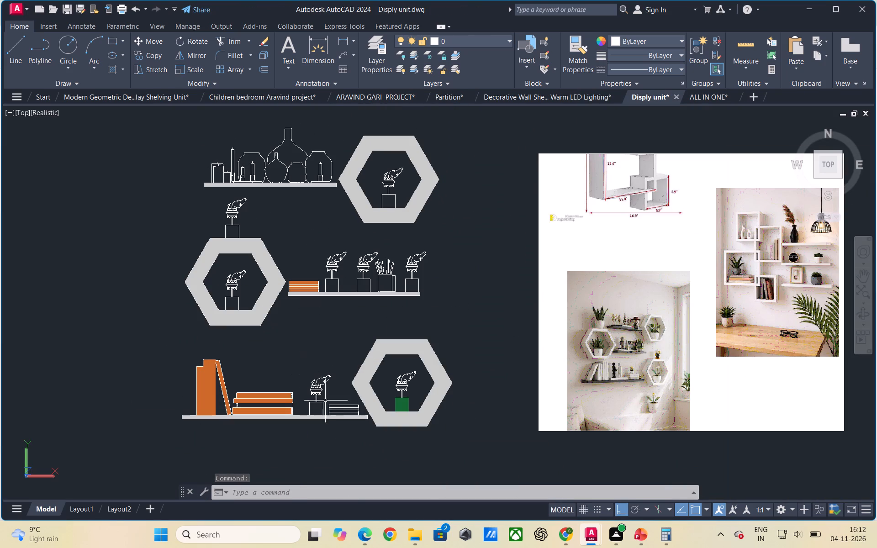
pyautogui.scroll(-1, 192, 315)
pyautogui.scroll(-1, 304, 297)
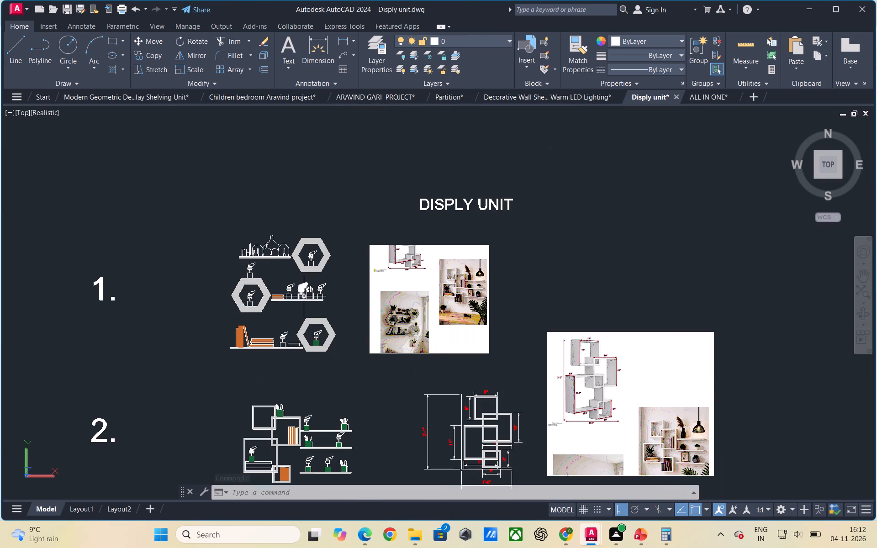
pyautogui.scroll(-1, 335, 353)
pyautogui.scroll(2, 290, 425)
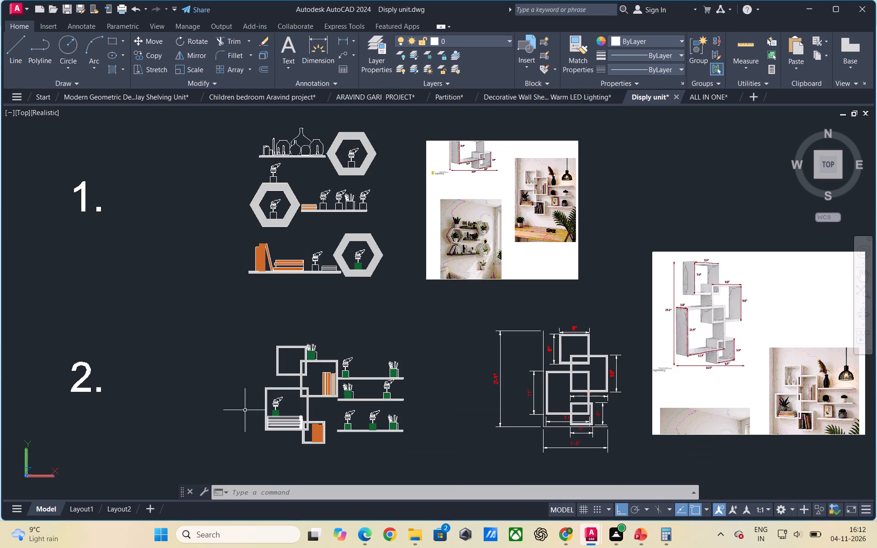
pyautogui.scroll(2, 331, 269)
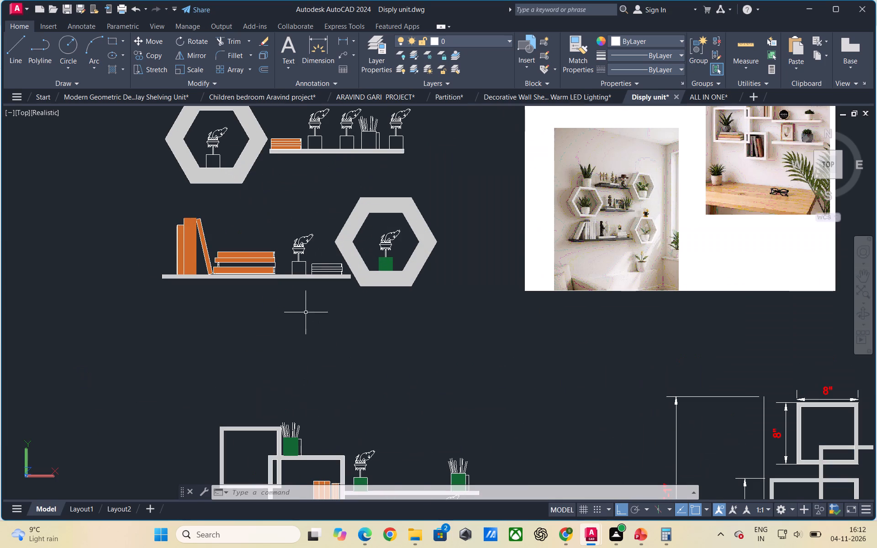
pyautogui.scroll(-1, 225, 316)
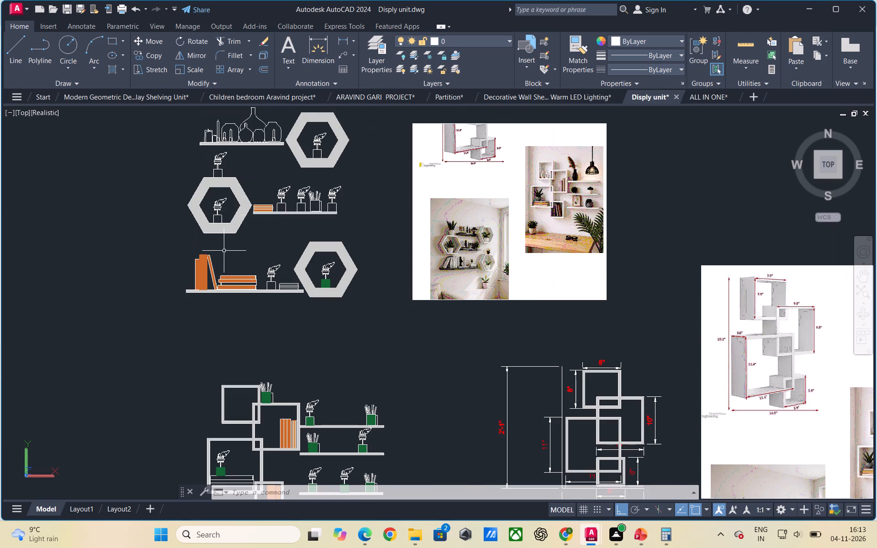
pyautogui.scroll(2, 292, 288)
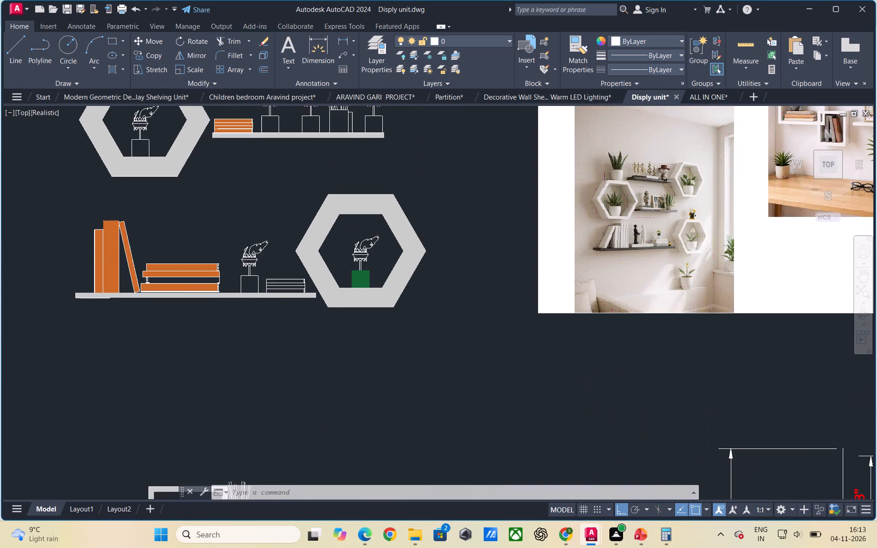
pyautogui.scroll(2, 291, 289)
pyautogui.scroll(3, 330, 293)
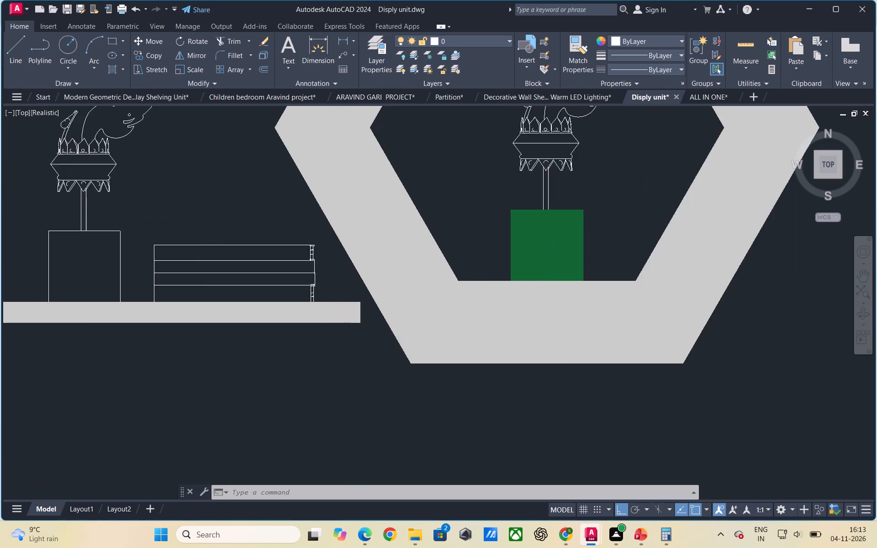
pyautogui.click(325, 303)
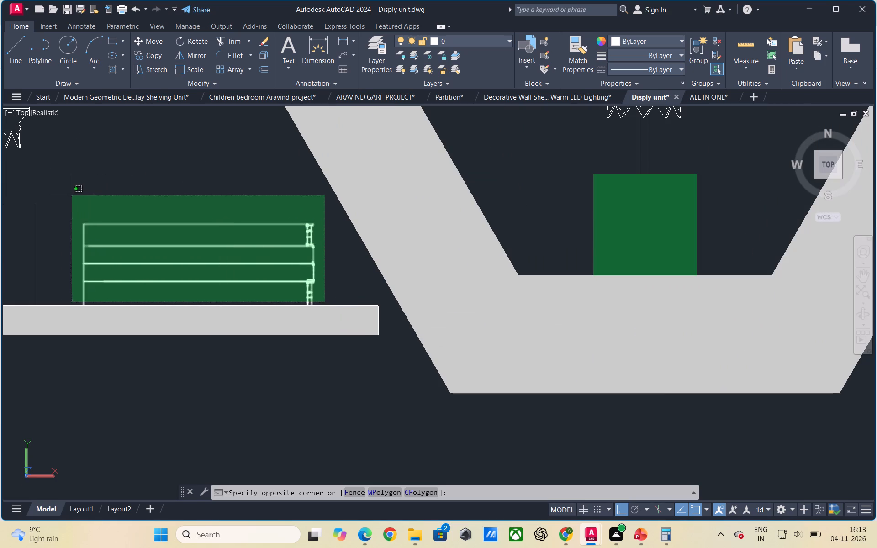
pyautogui.click(71, 195)
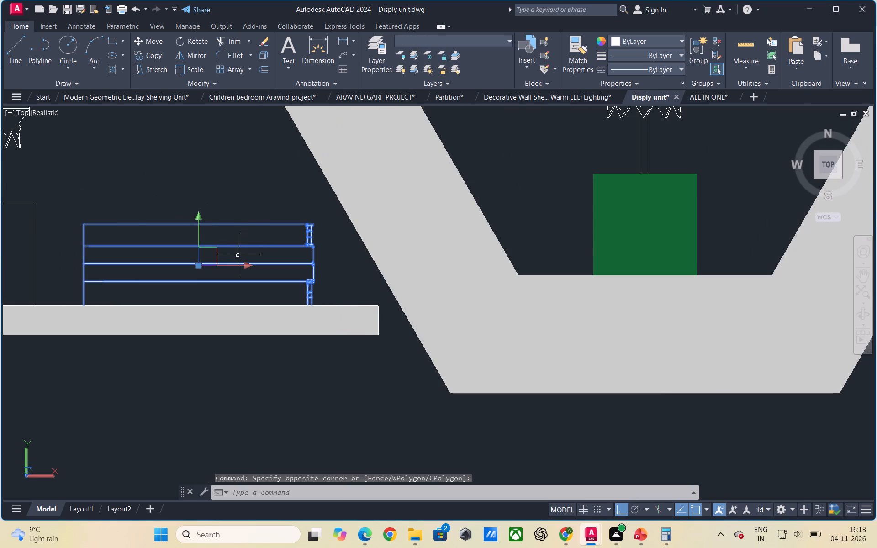
pyautogui.hotkey('ctrl', 'c')
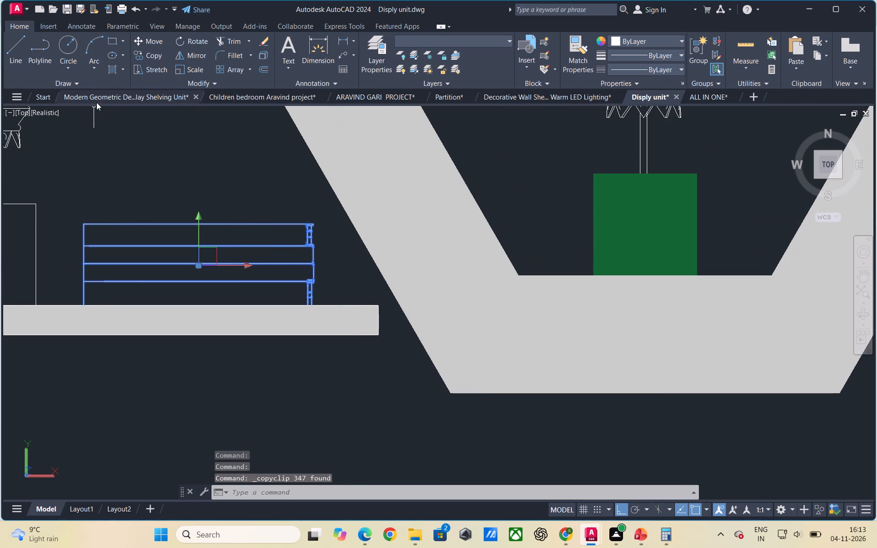
# Copy the orange upright and stacked books from the lowest shelf of the first design in the Disply unit drawing.
pyautogui.click(100, 98)
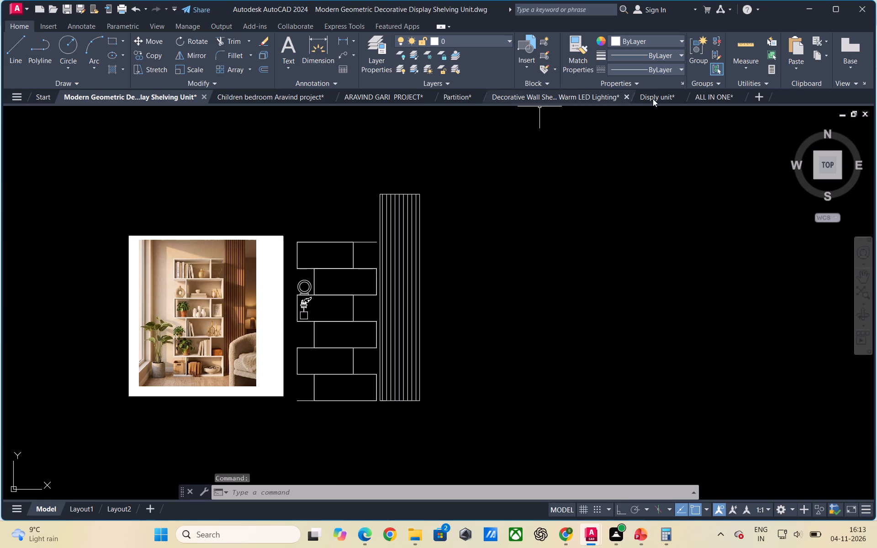
pyautogui.click(578, 98)
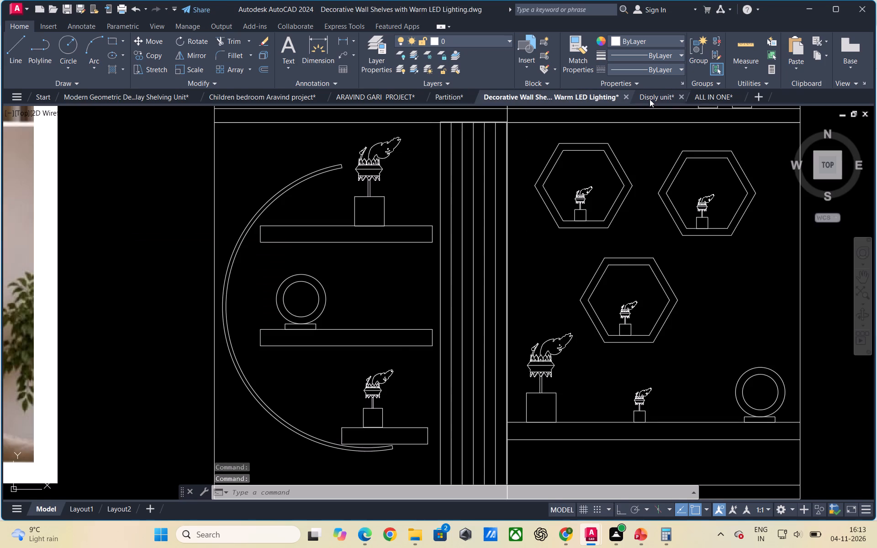
pyautogui.click(652, 98)
pyautogui.scroll(-3, 404, 304)
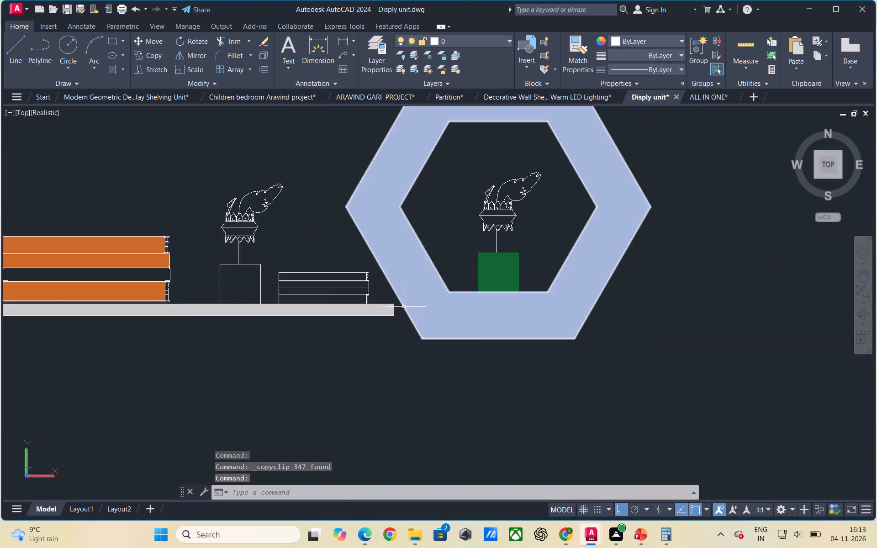
pyautogui.scroll(-2, 404, 307)
pyautogui.press('Escape')
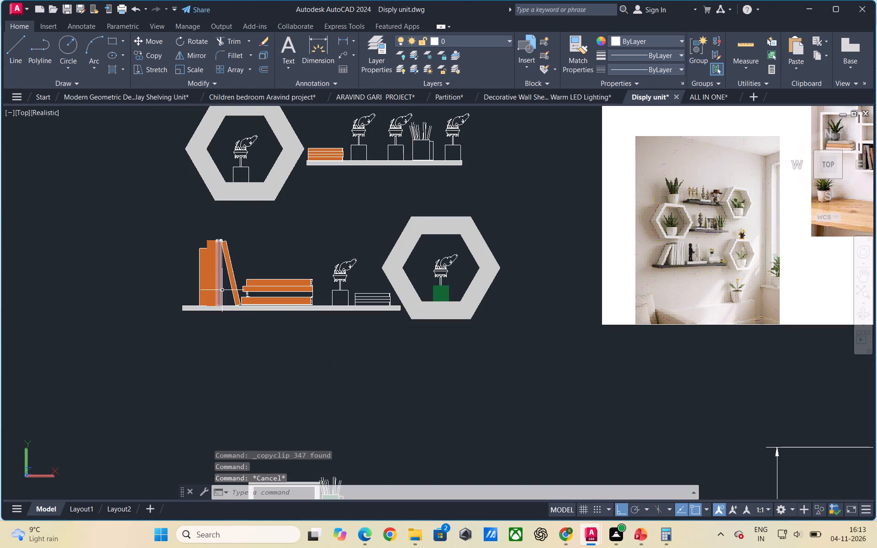
pyautogui.moveTo(183, 224); pyautogui.dragTo(195, 225)
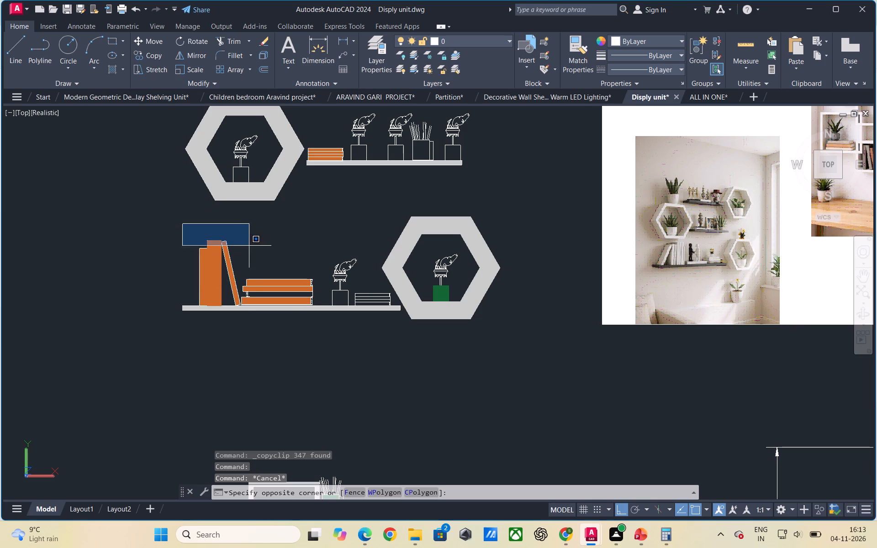
pyautogui.click(238, 290)
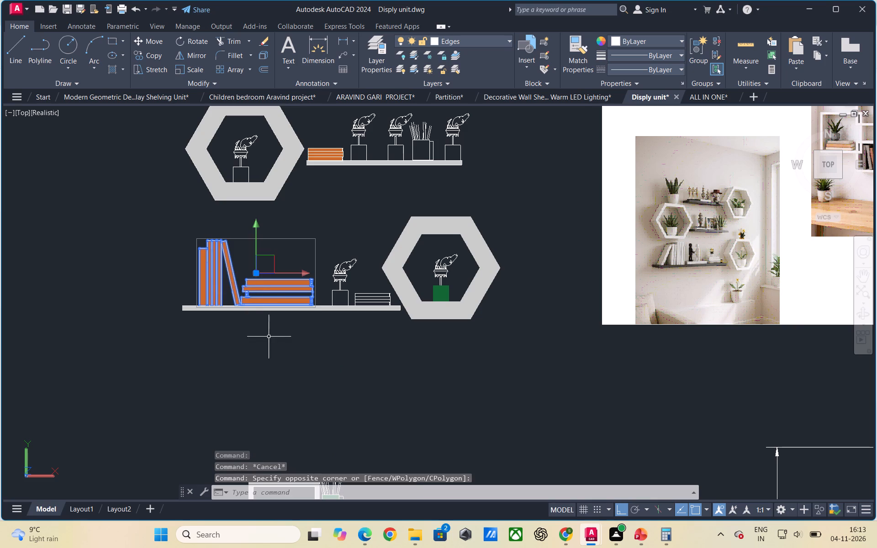
pyautogui.hotkey('ctrl', 'c')
# Paste the copied books into the top row's large left compartment in the Modern Geometric Decorative Display Shelving Unit drawing.
pyautogui.hotkey('alt', 'Tab')
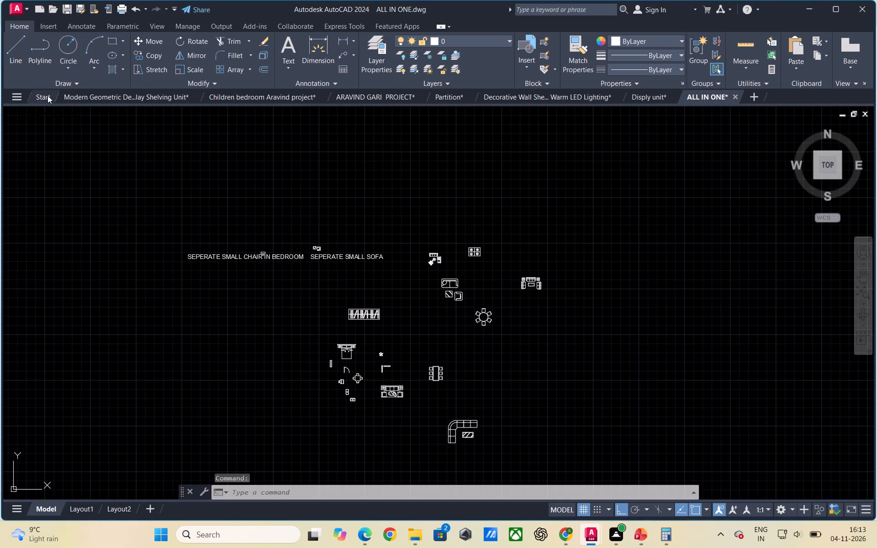
pyautogui.click(104, 97)
pyautogui.scroll(-1, 339, 297)
pyautogui.scroll(3, 269, 295)
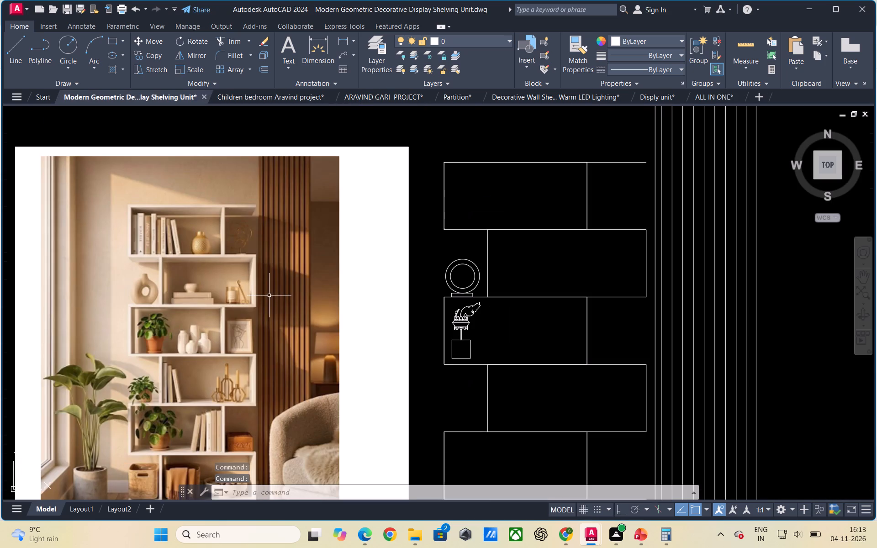
pyautogui.scroll(-1, 183, 300)
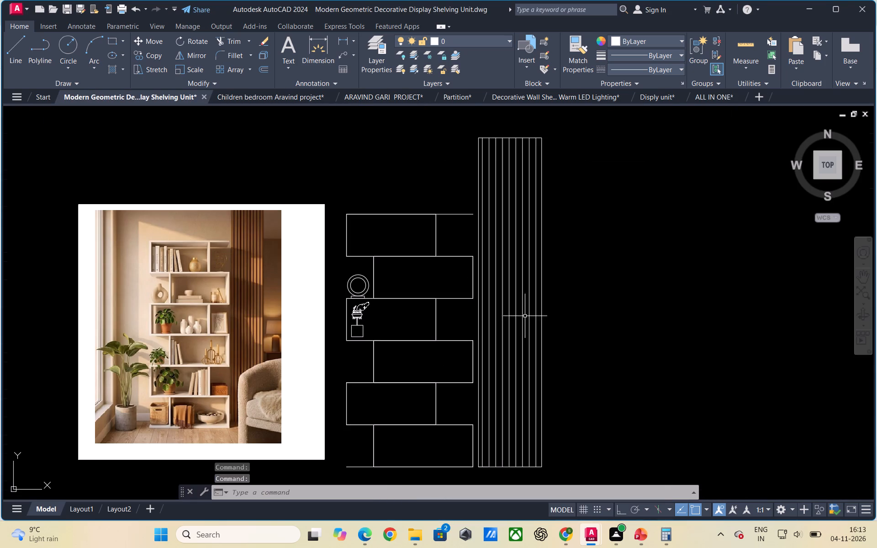
pyautogui.hotkey('ctrl', 'v')
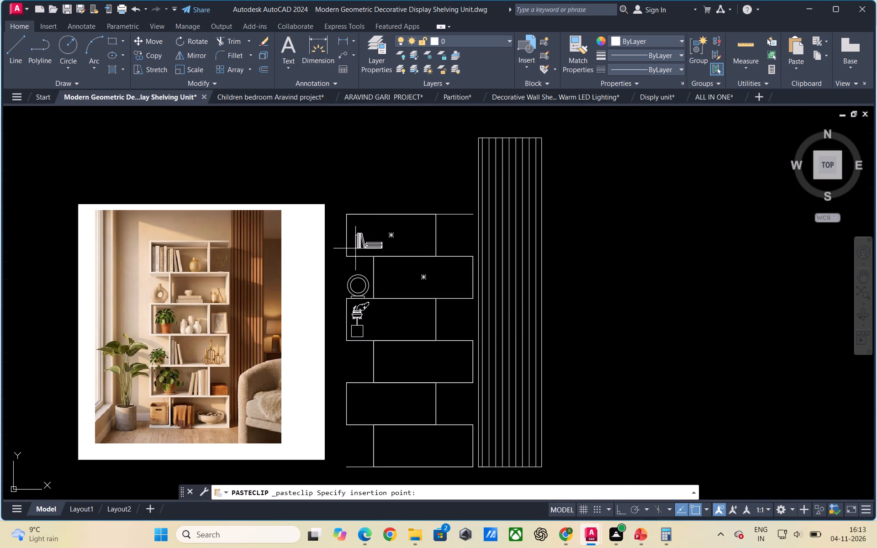
pyautogui.scroll(2, 355, 248)
pyautogui.click(345, 256)
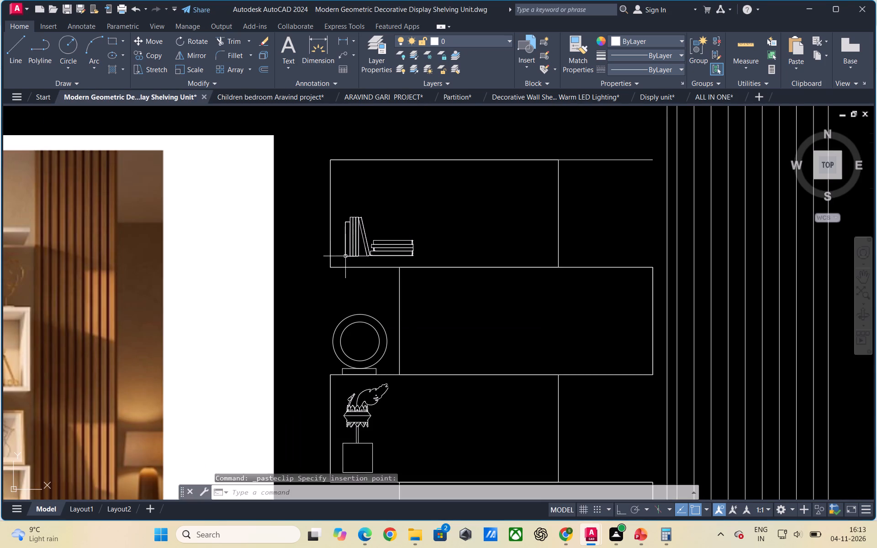
pyautogui.press('Escape')
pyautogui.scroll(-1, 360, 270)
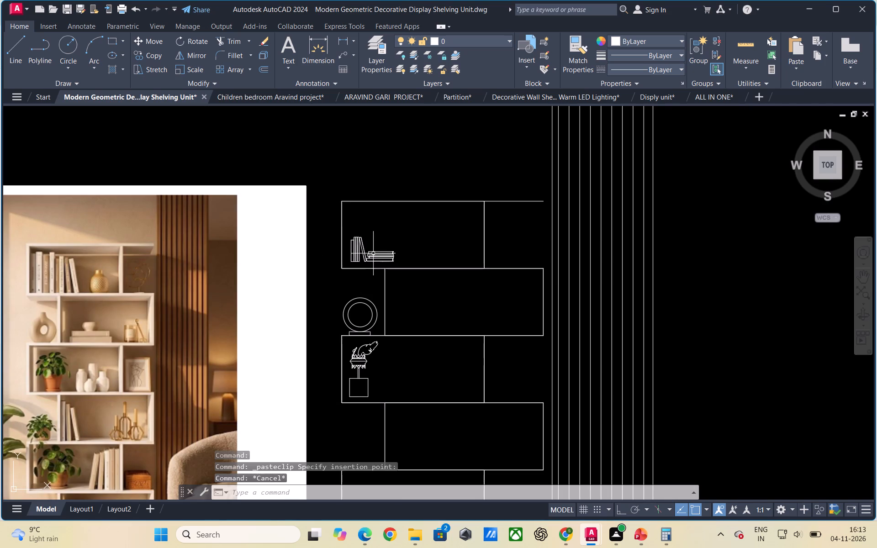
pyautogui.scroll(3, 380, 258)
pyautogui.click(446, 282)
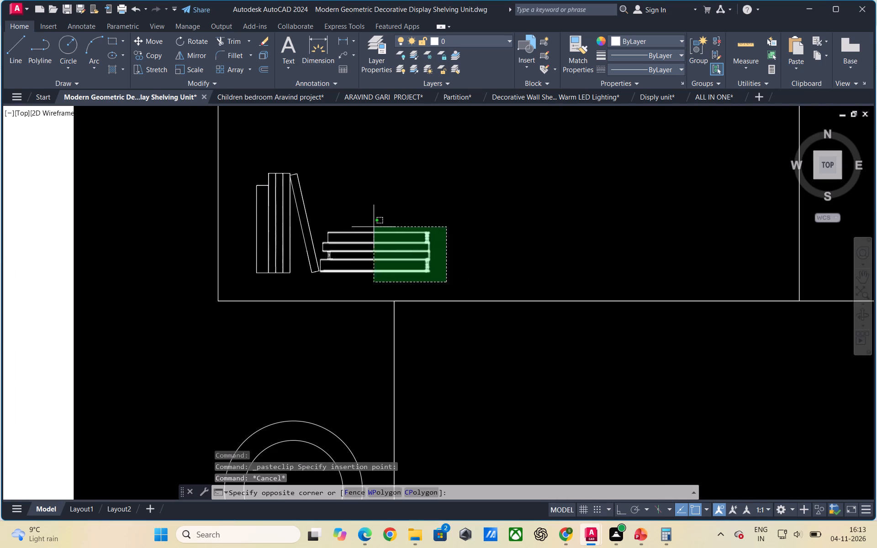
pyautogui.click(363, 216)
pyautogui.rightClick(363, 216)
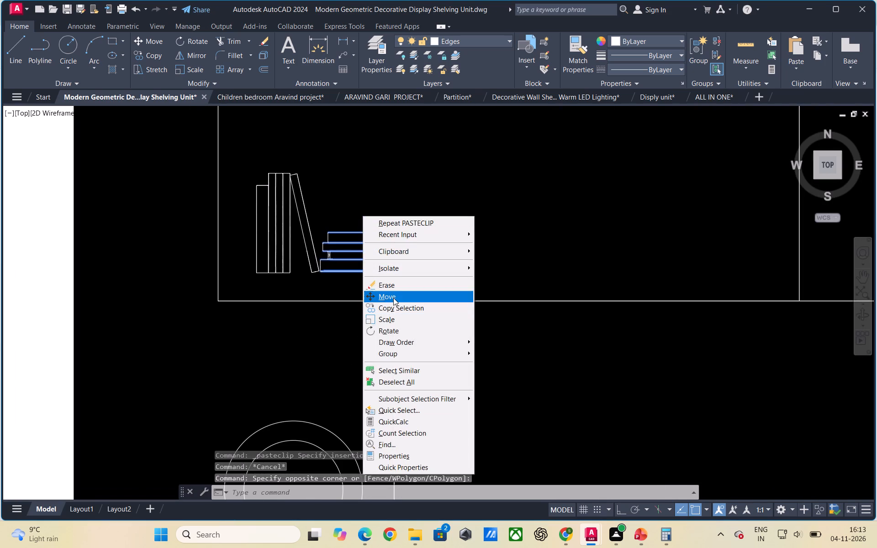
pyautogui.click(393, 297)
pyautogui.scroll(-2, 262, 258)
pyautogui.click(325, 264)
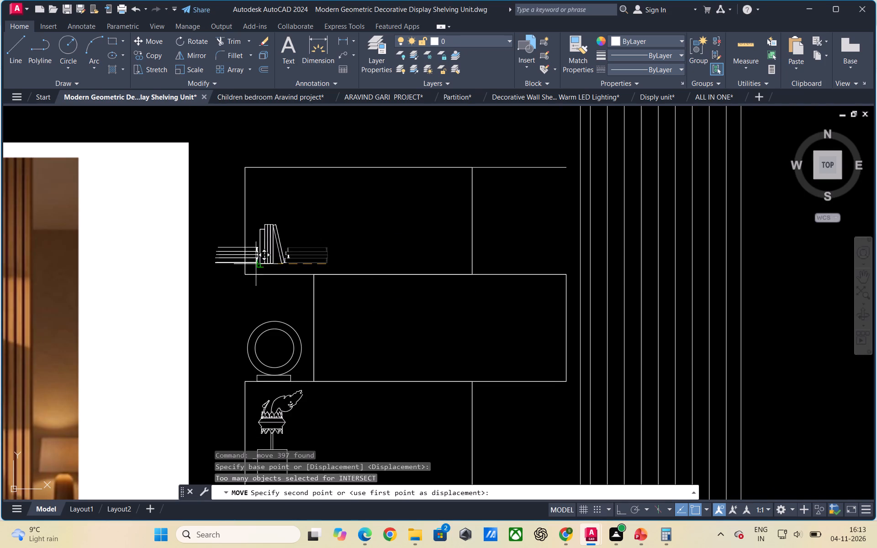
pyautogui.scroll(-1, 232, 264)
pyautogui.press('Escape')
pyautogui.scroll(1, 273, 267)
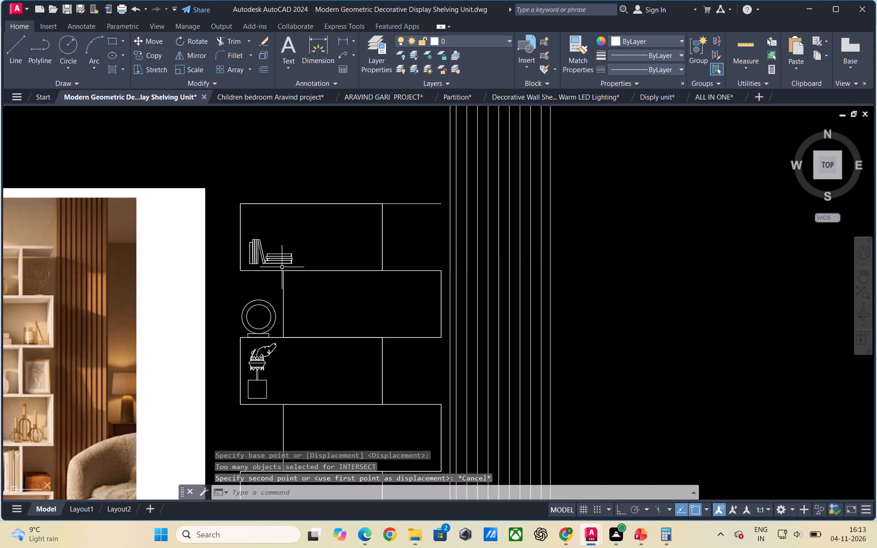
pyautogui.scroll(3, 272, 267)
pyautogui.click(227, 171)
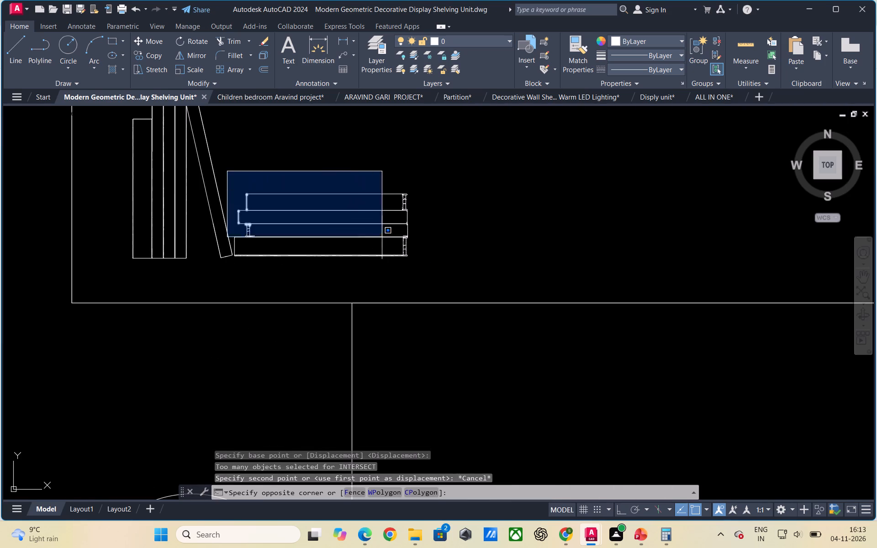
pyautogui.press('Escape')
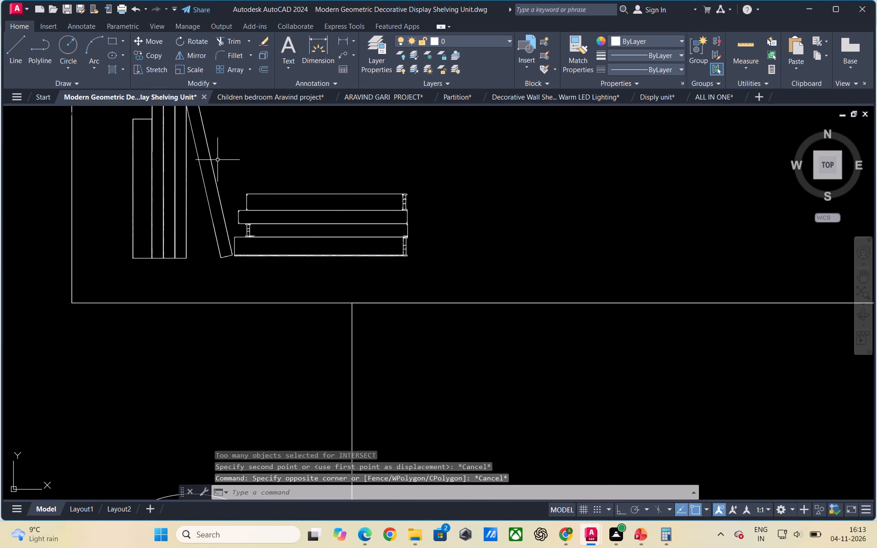
# Group the upright books and the leaning book in the top row's left compartment.
pyautogui.click(230, 159)
pyautogui.scroll(-1, 570, 213)
pyautogui.click(291, 124)
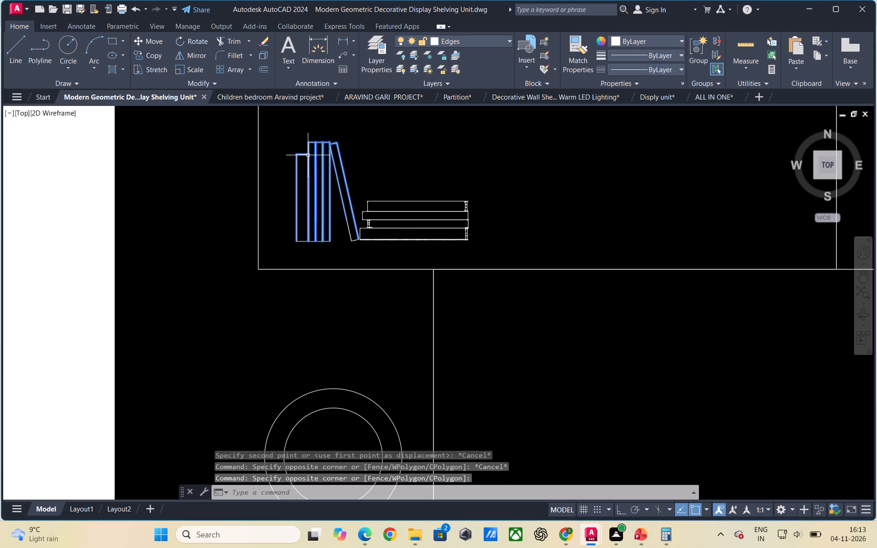
pyautogui.rightClick(321, 182)
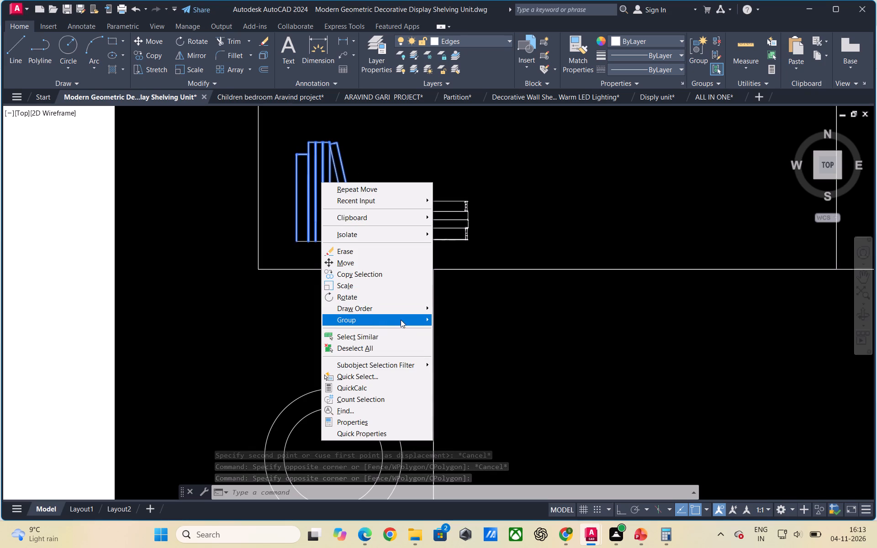
pyautogui.click(455, 321)
pyautogui.press('Escape')
# Erase the flat book stack beside the leaning book, including its leftover spine and edge fragments.
pyautogui.moveTo(476, 258); pyautogui.dragTo(473, 251)
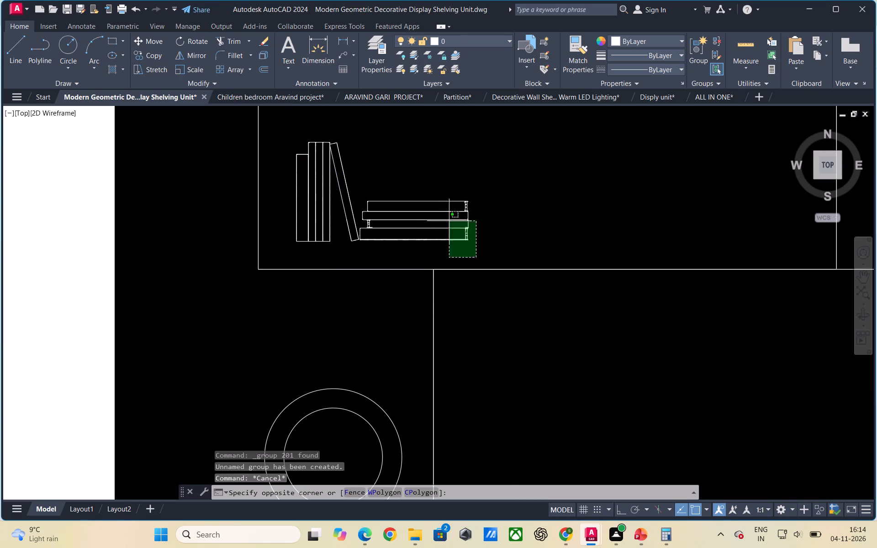
pyautogui.click(382, 170)
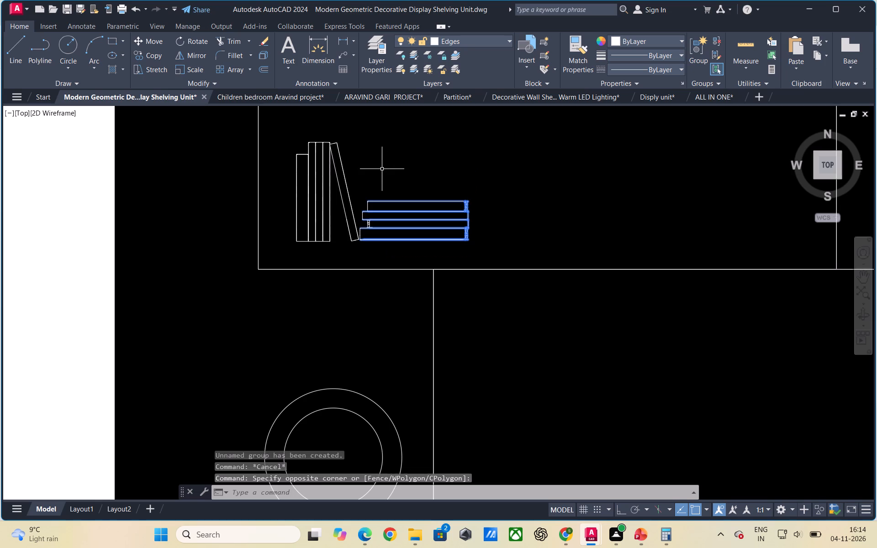
pyautogui.press('Delete')
pyautogui.scroll(3, 336, 216)
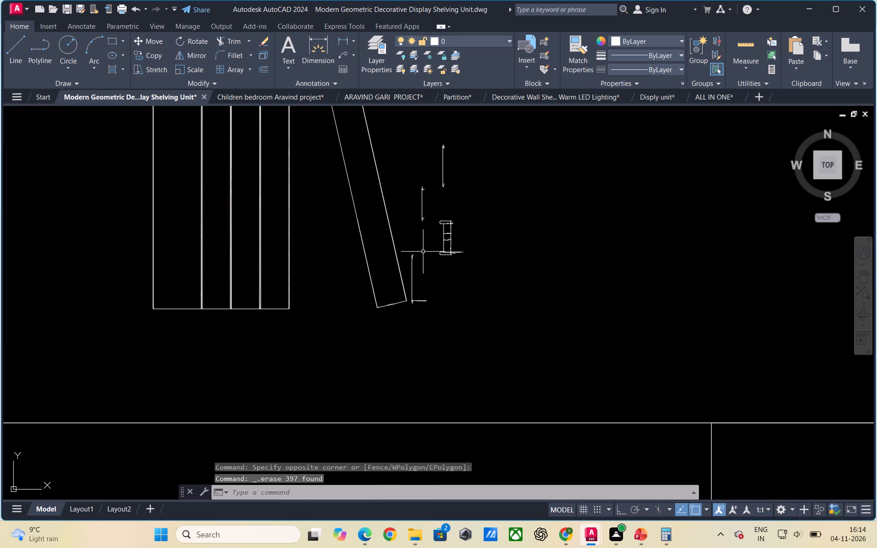
pyautogui.click(411, 259)
pyautogui.click(414, 130)
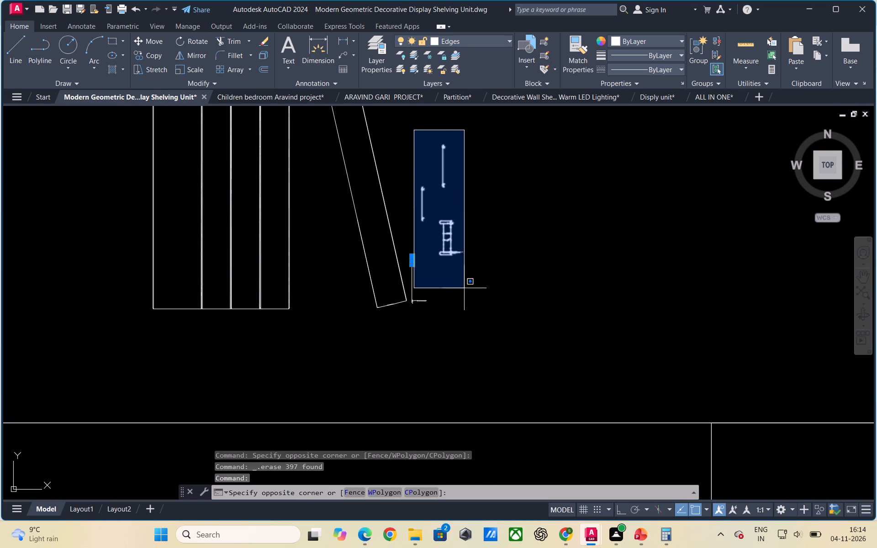
pyautogui.click(467, 324)
pyautogui.press('Delete')
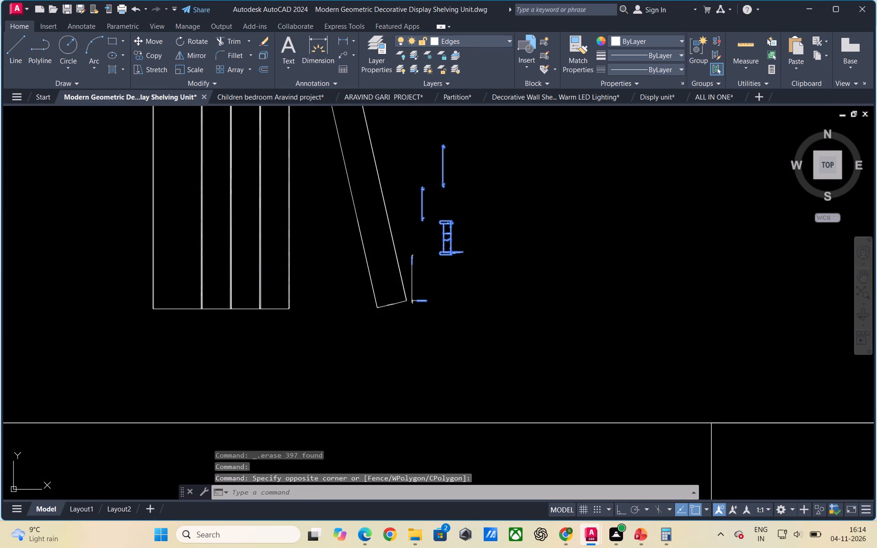
pyautogui.scroll(2, 418, 308)
pyautogui.moveTo(439, 320); pyautogui.dragTo(426, 294)
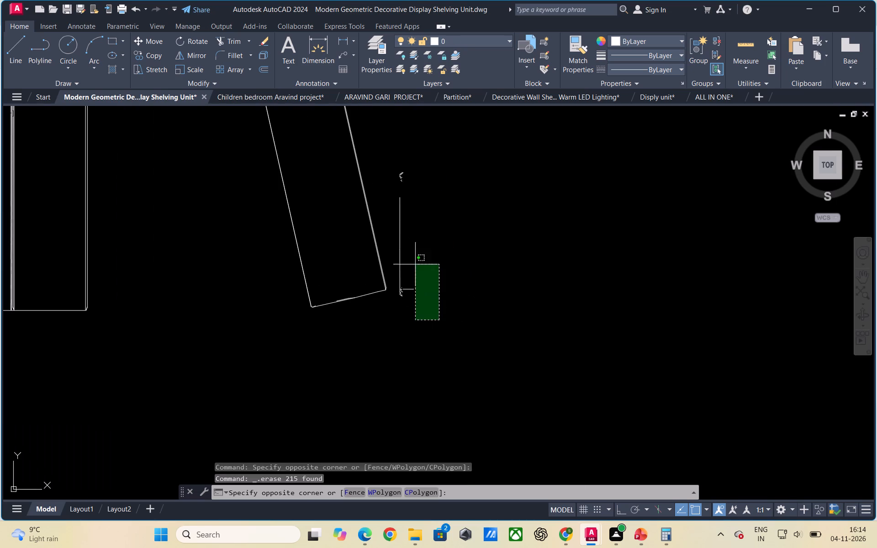
pyautogui.click(395, 162)
pyautogui.press('Delete')
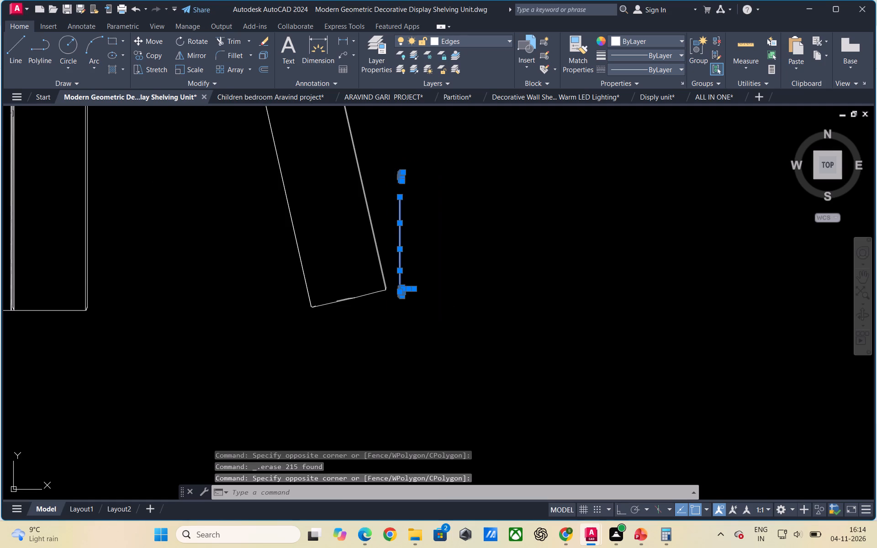
# Scale up the grouped upright books about their bottom-left corner to nearly fill the top-left compartment's height.
pyautogui.scroll(-5, 395, 173)
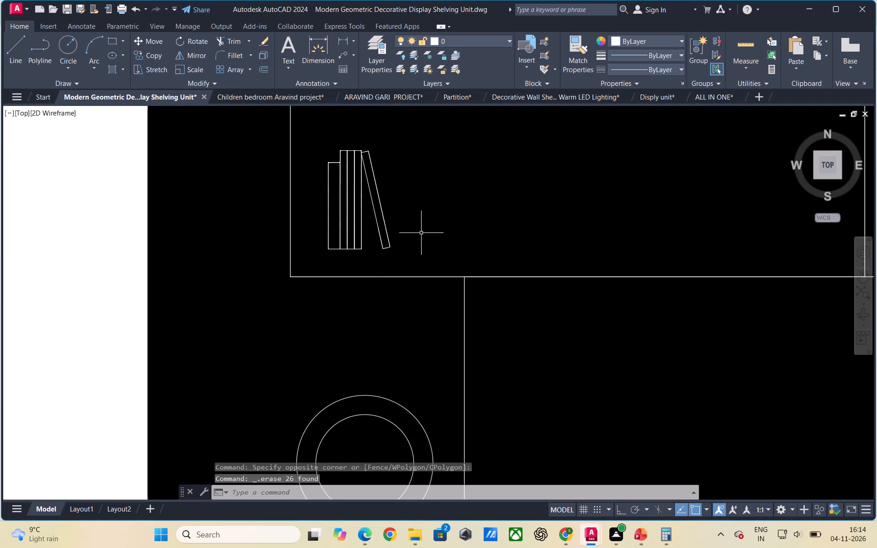
pyautogui.moveTo(407, 253); pyautogui.dragTo(400, 237)
pyautogui.click(354, 172)
pyautogui.write('SCALE')
pyautogui.press('Return')
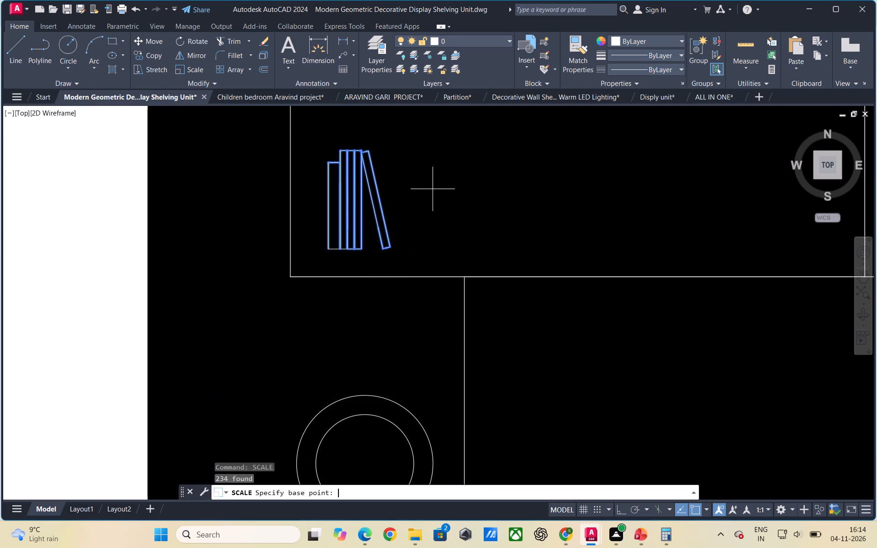
pyautogui.scroll(1, 330, 276)
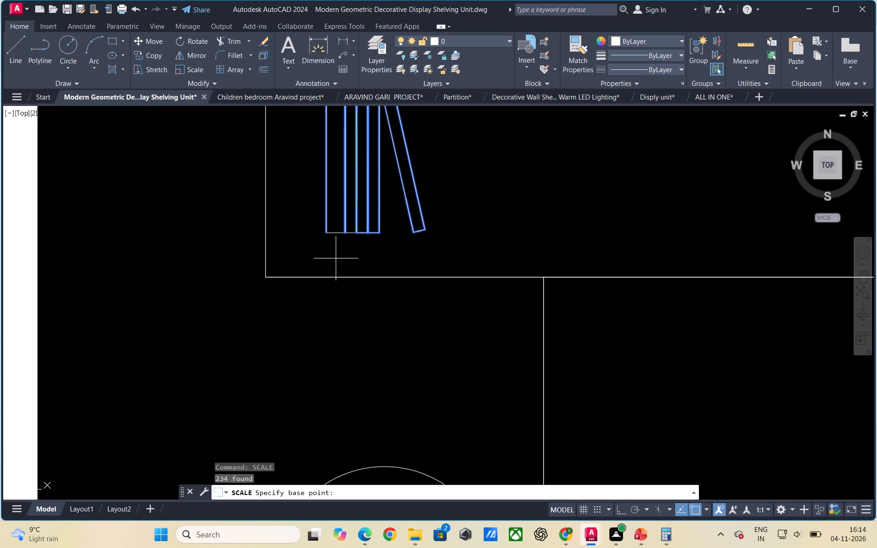
pyautogui.click(324, 230)
pyautogui.scroll(-1, 291, 279)
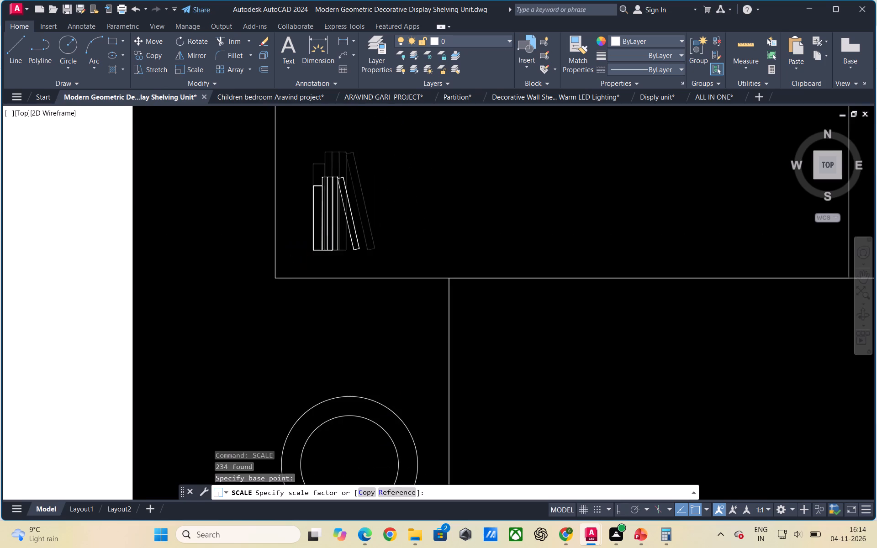
pyautogui.scroll(-3, 297, 284)
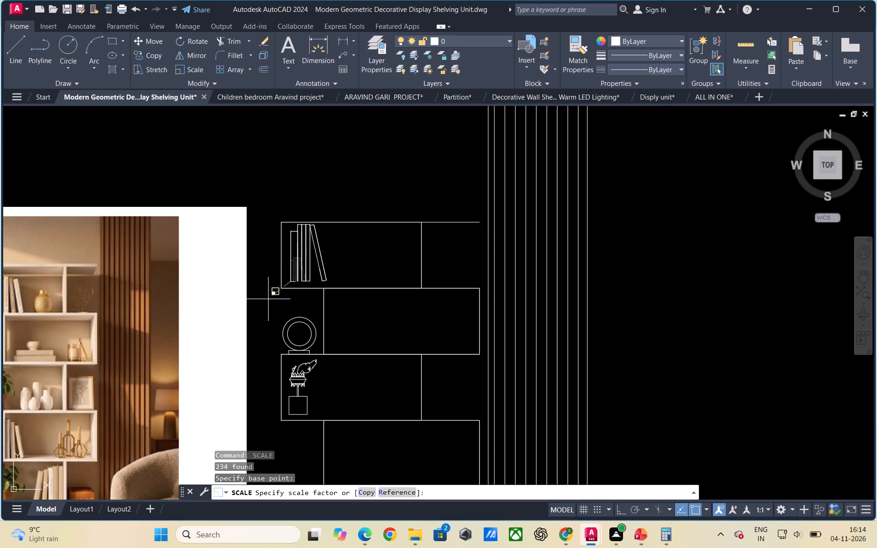
pyautogui.click(268, 296)
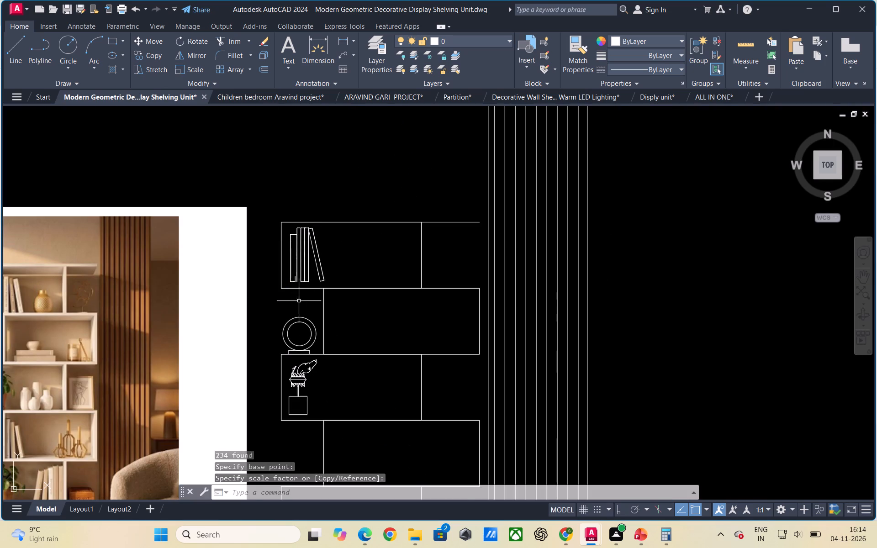
pyautogui.scroll(2, 343, 260)
pyautogui.scroll(-3, 391, 269)
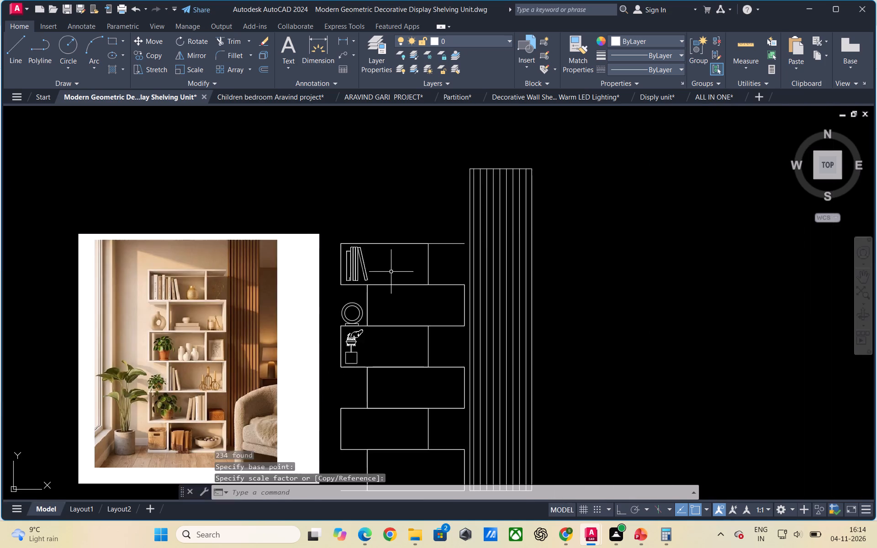
pyautogui.scroll(1, 386, 274)
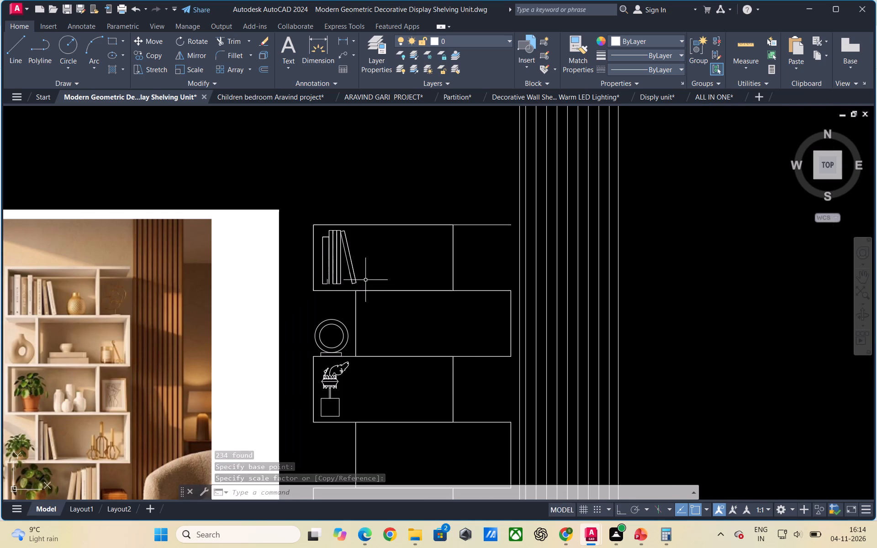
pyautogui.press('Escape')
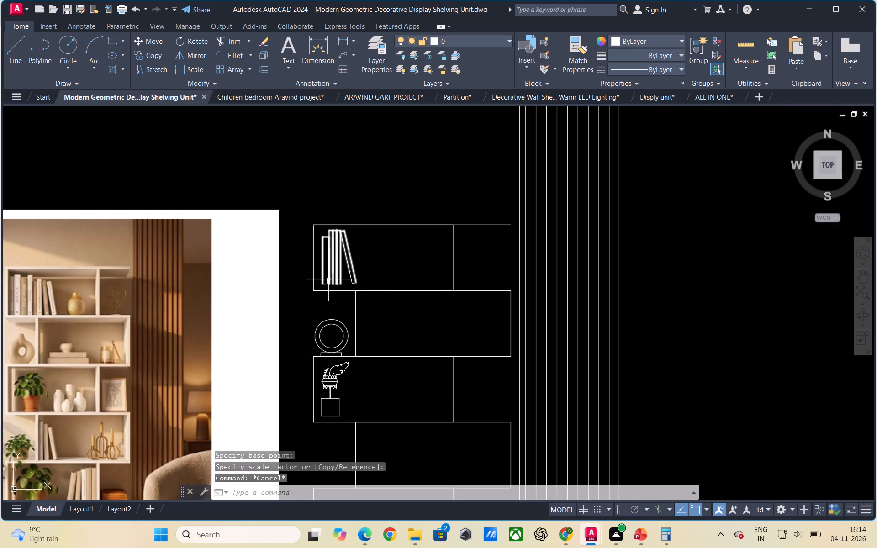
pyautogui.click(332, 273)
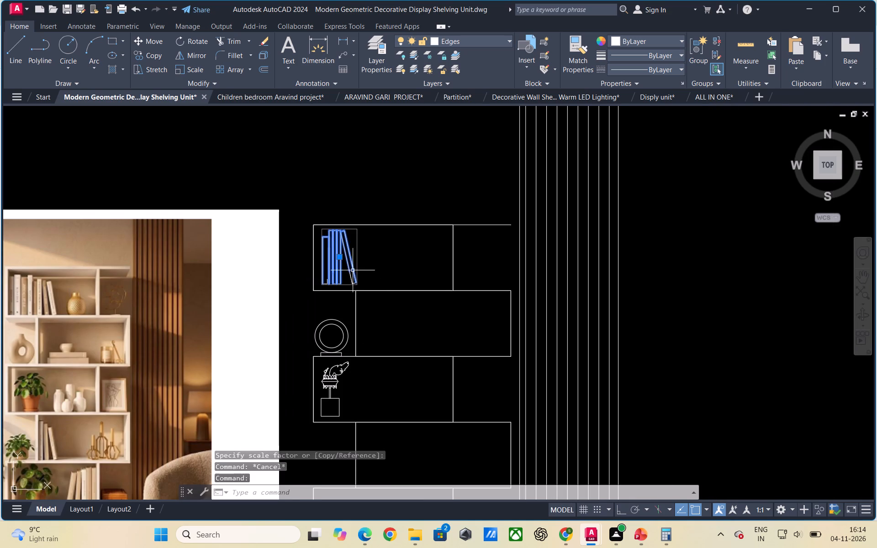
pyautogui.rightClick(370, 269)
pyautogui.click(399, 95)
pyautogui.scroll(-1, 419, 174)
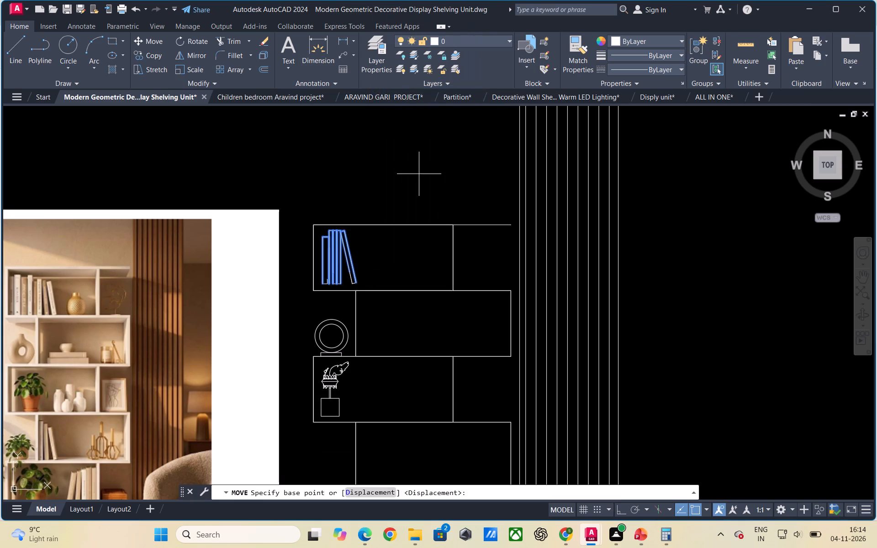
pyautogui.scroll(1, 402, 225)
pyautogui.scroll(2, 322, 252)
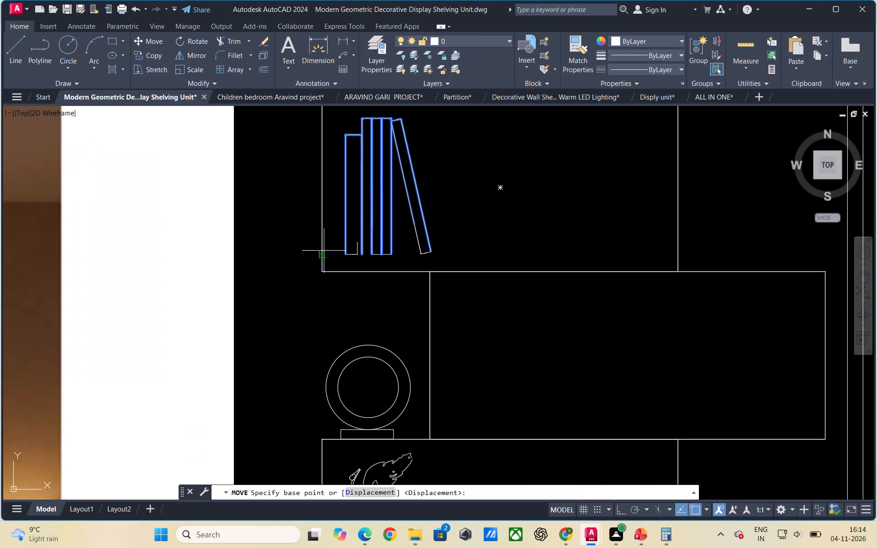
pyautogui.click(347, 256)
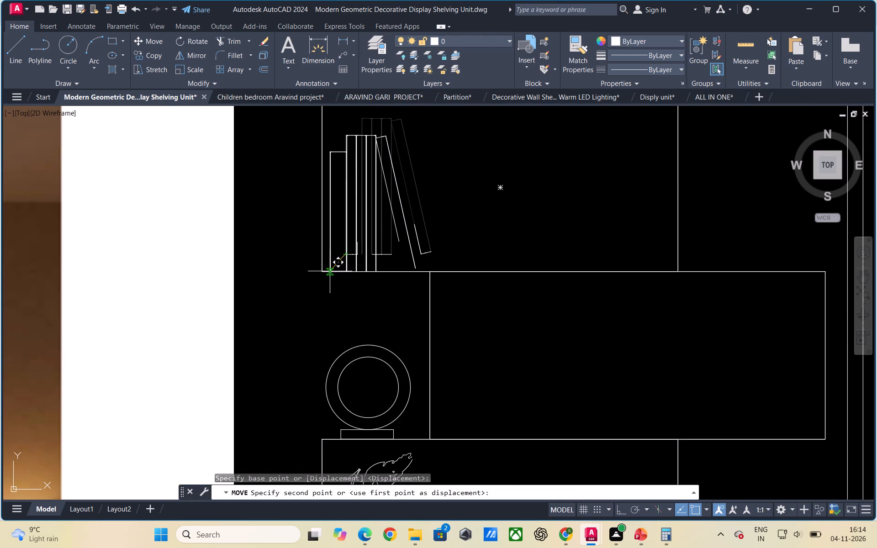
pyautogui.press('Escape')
# Move all the upright and leaning book linework by its bottom-left corner onto the top-left compartment's base, near its left side.
pyautogui.click(443, 264)
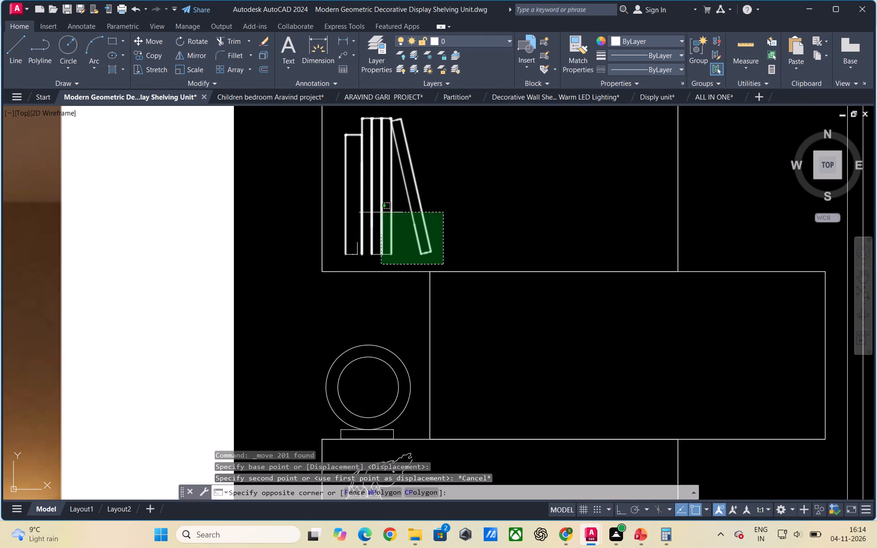
pyautogui.click(343, 116)
pyautogui.rightClick(458, 190)
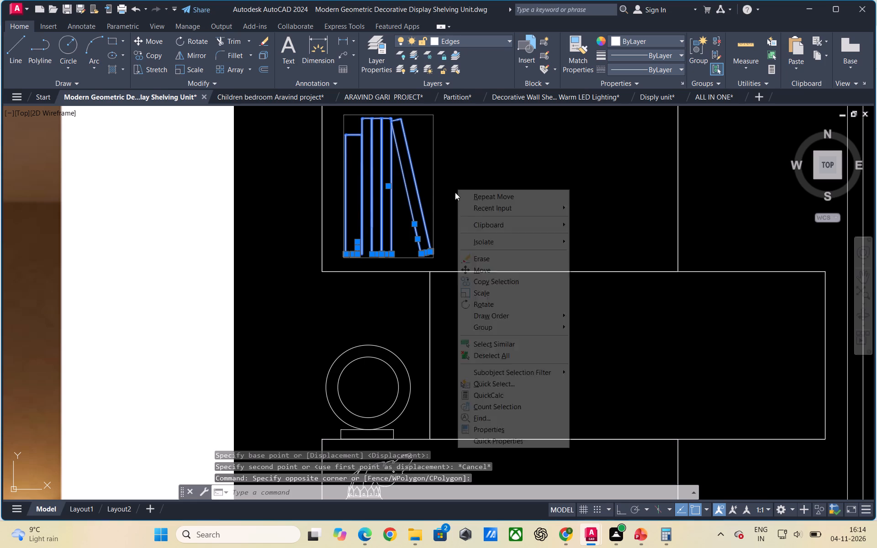
pyautogui.click(472, 269)
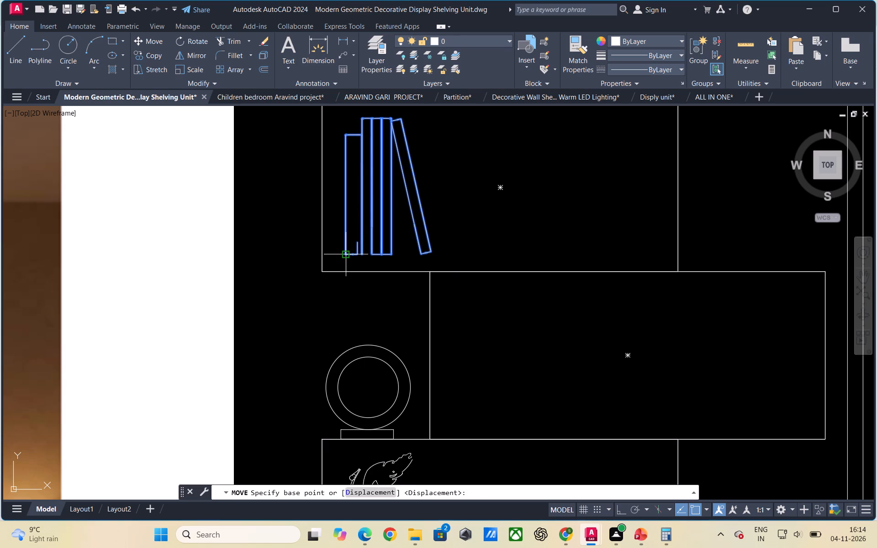
pyautogui.click(345, 256)
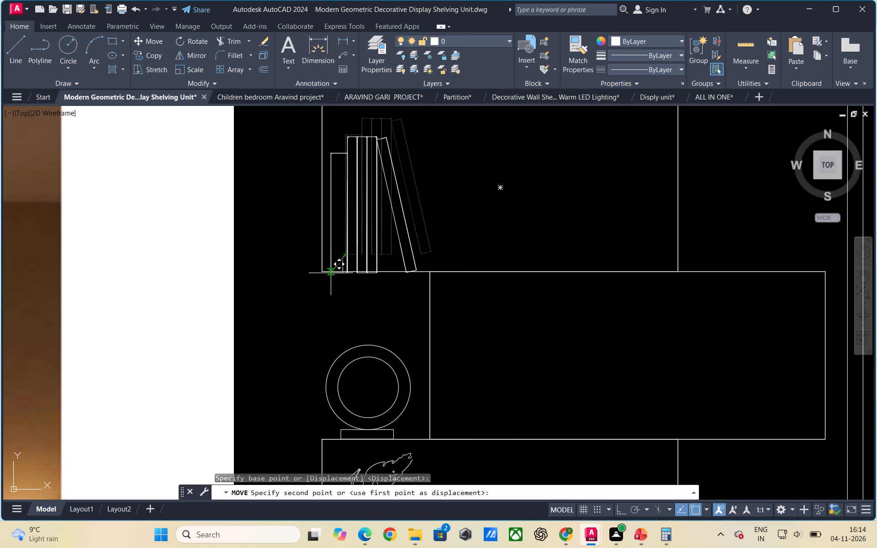
pyautogui.click(331, 269)
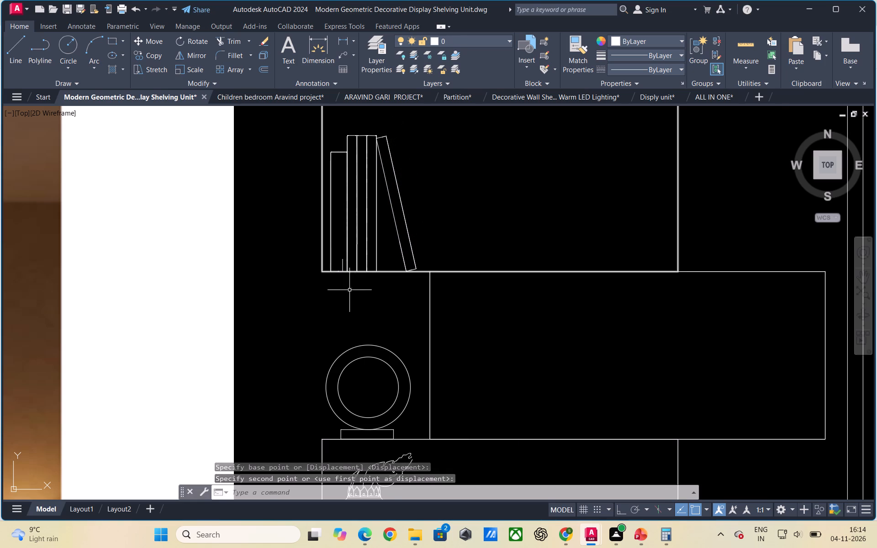
# Save the shelving unit drawing.
pyautogui.scroll(-2, 334, 292)
pyautogui.scroll(2, 354, 270)
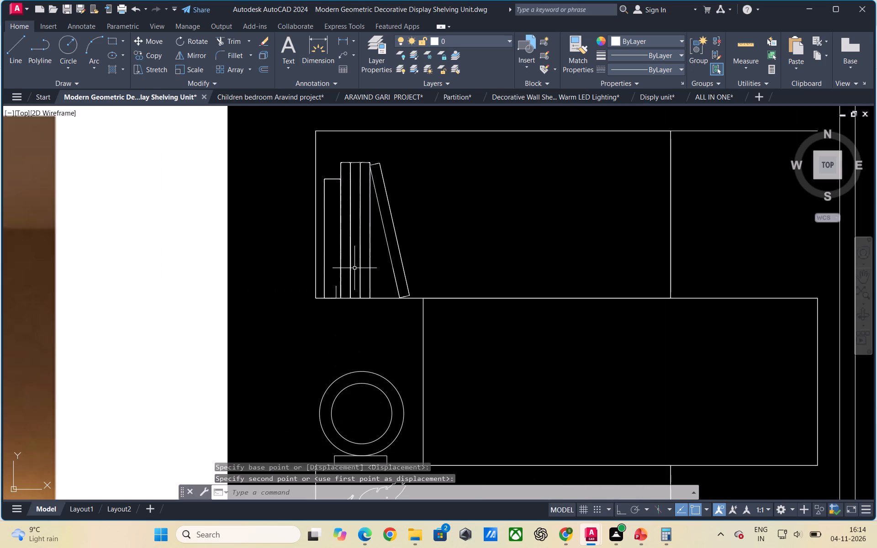
pyautogui.scroll(2, 353, 298)
pyautogui.scroll(-4, 353, 298)
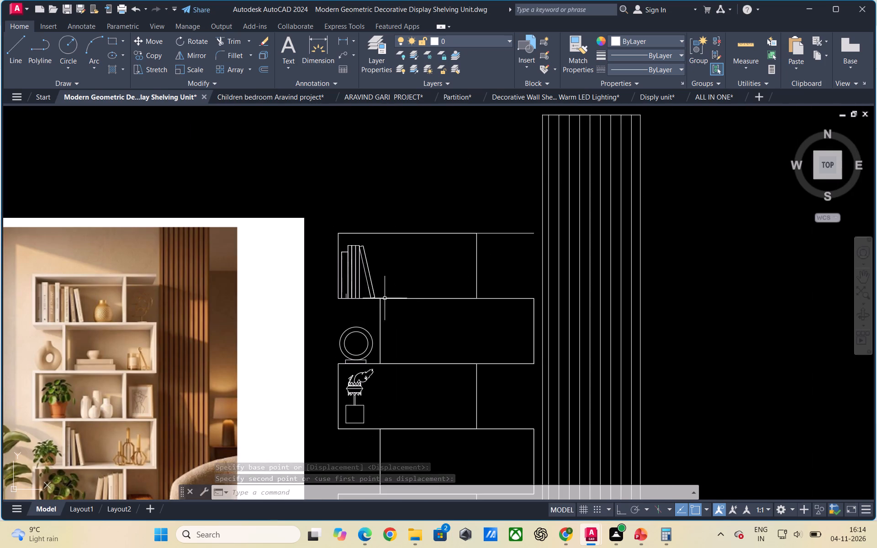
pyautogui.hotkey('ctrl', 's')
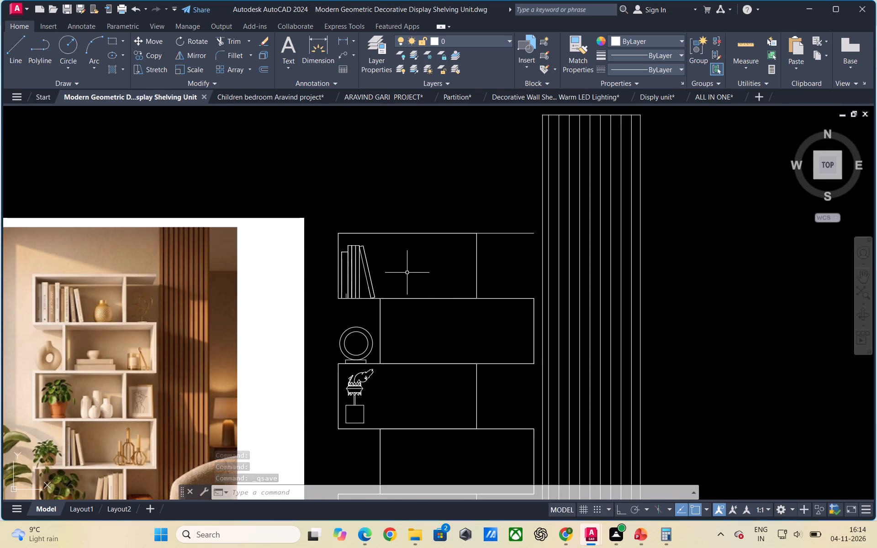
# In the Disply unit drawing, select the upright, leaning and flat-stacked books on the lower shelf beside the hexagon.
pyautogui.scroll(1, 336, 97)
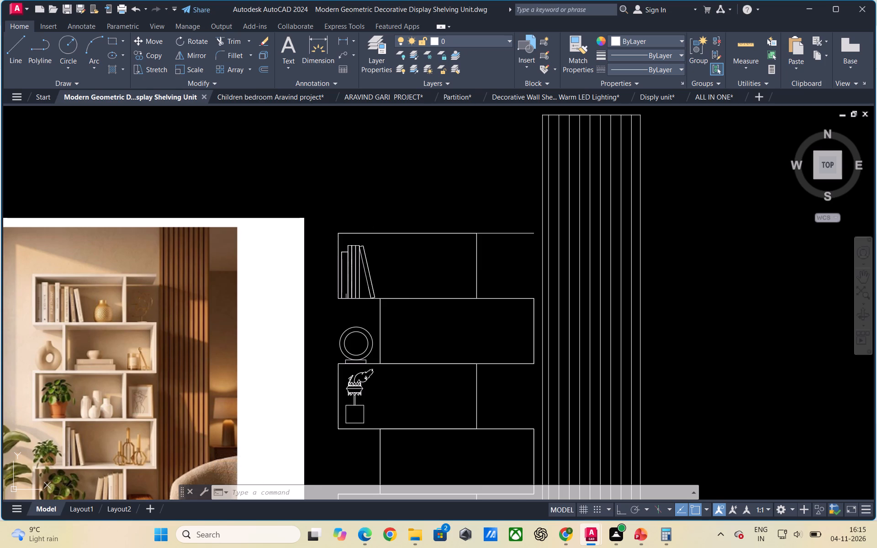
pyautogui.scroll(-1, 330, 270)
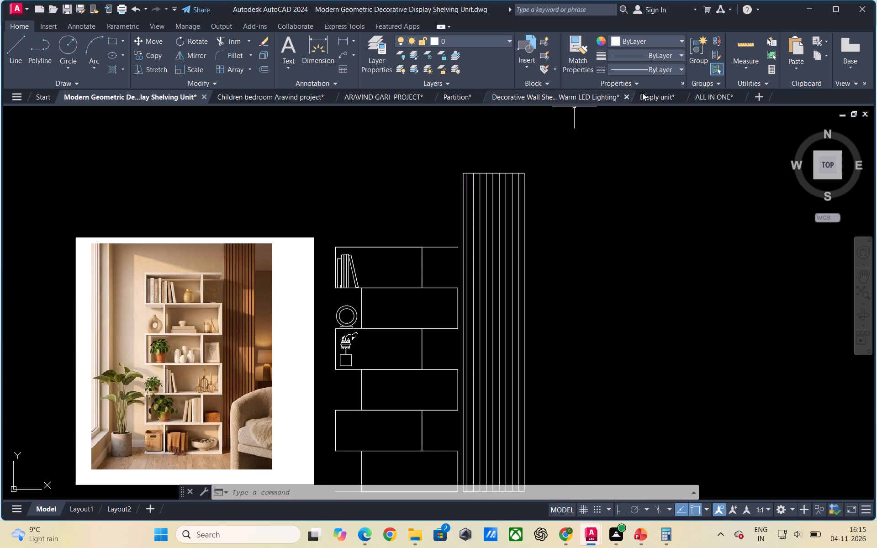
pyautogui.click(654, 98)
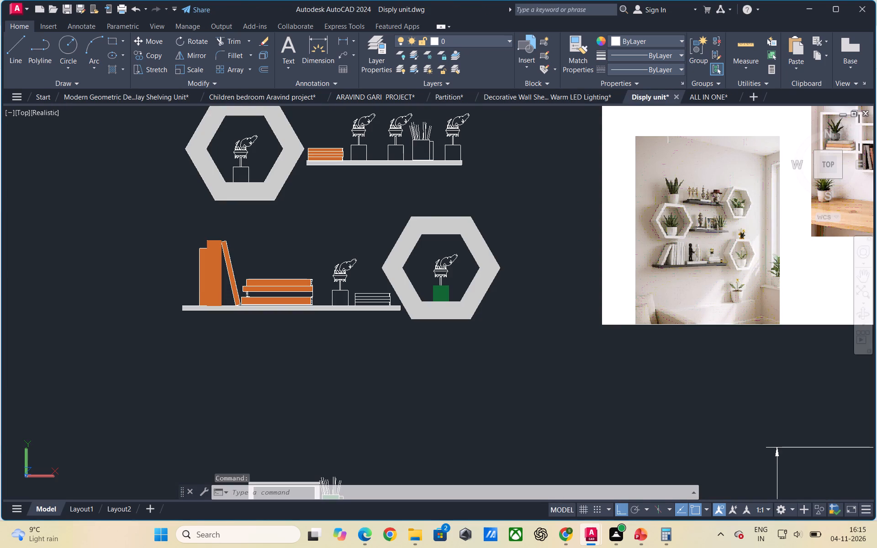
pyautogui.click(547, 98)
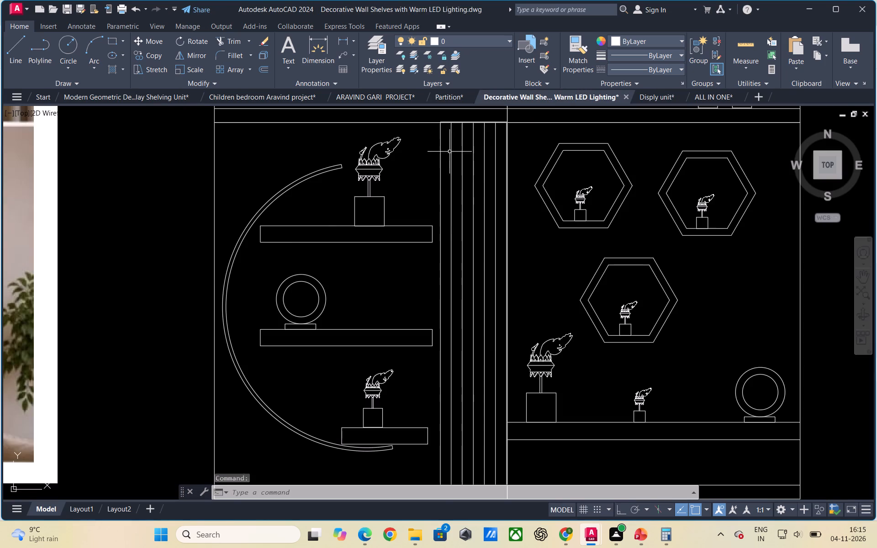
pyautogui.scroll(-1, 245, 279)
pyautogui.click(658, 98)
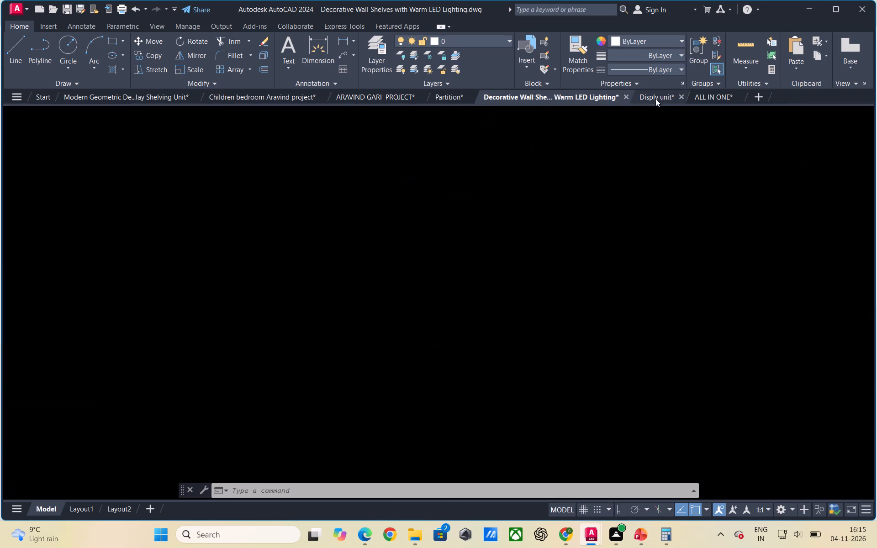
pyautogui.scroll(-1, 365, 307)
pyautogui.scroll(2, 258, 293)
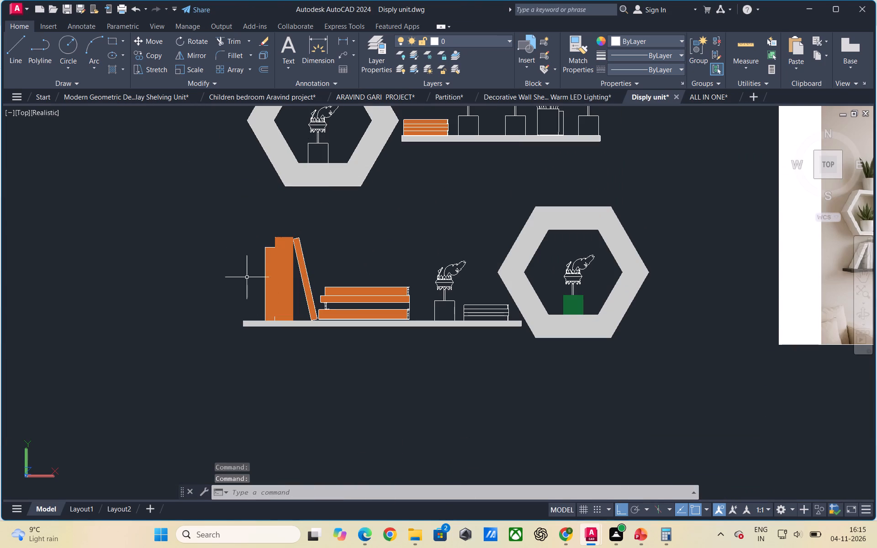
pyautogui.click(235, 202)
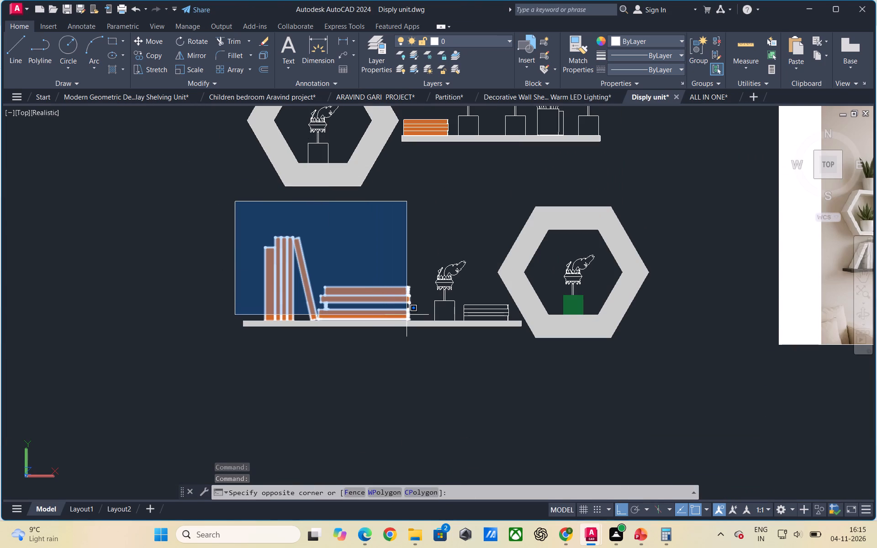
pyautogui.click(414, 321)
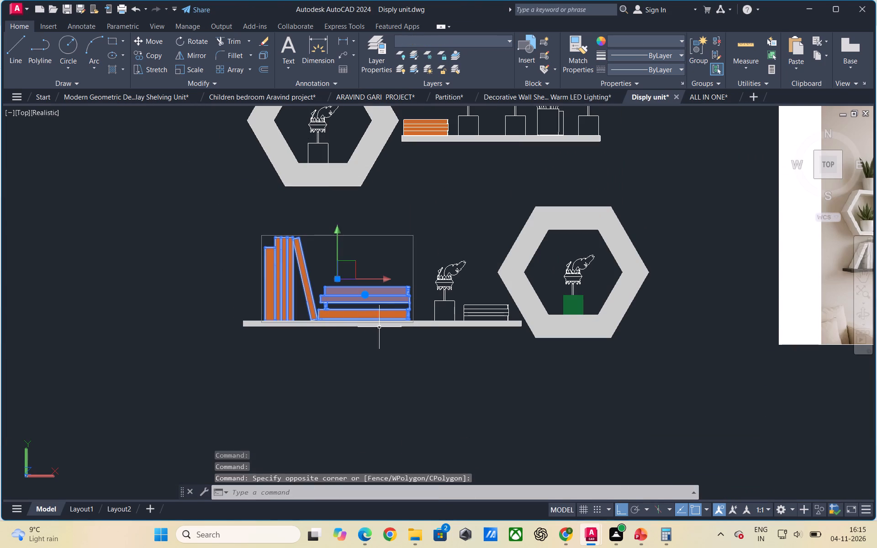
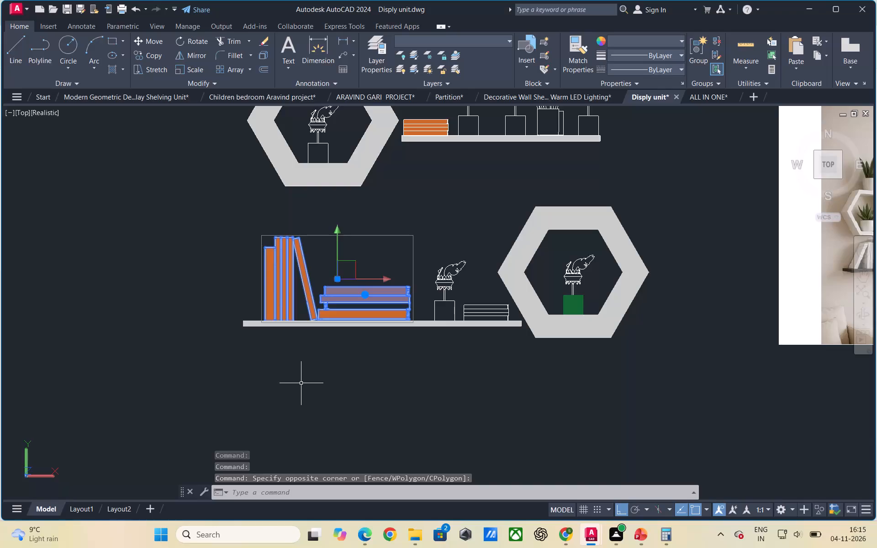
# Copy the selected group of books from the Disply unit drawing and paste it into the ALL IN ONE drawing's empty area.
pyautogui.hotkey('ctrl', 'c')
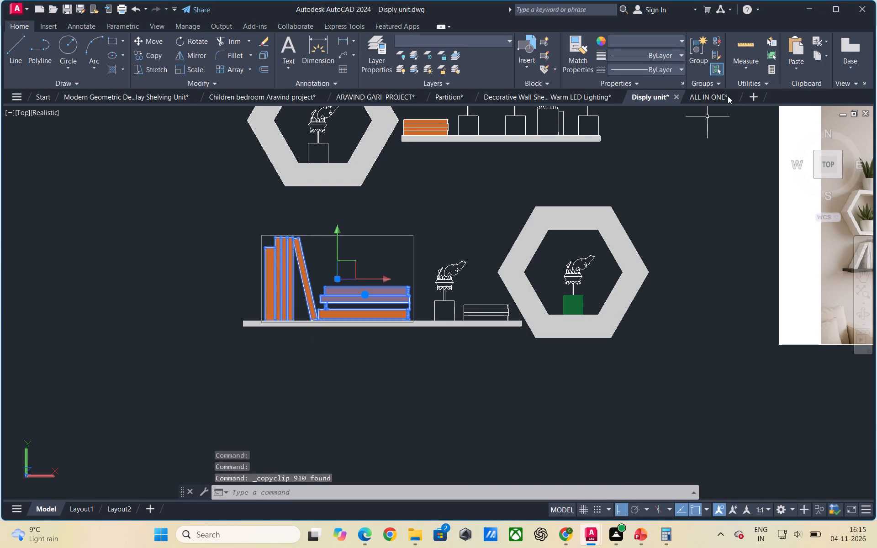
pyautogui.click(715, 94)
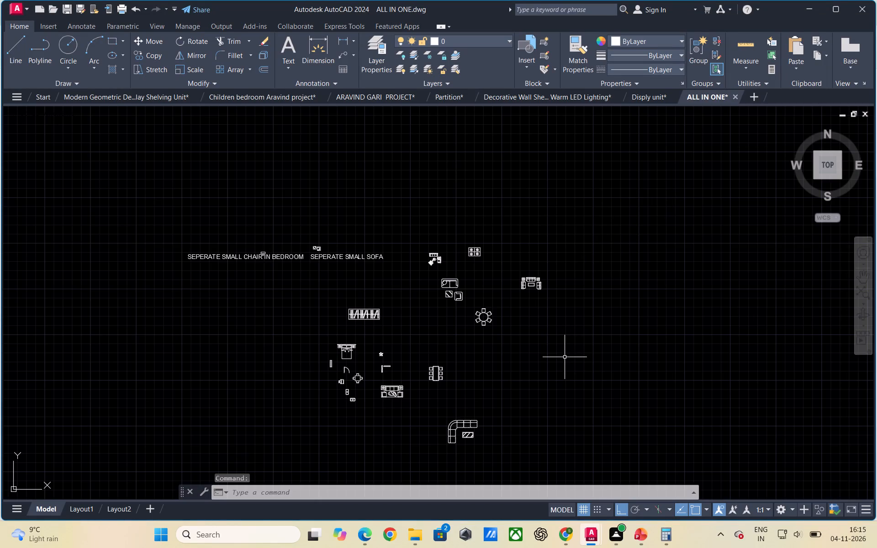
pyautogui.hotkey('ctrl', 'v')
pyautogui.click(503, 352)
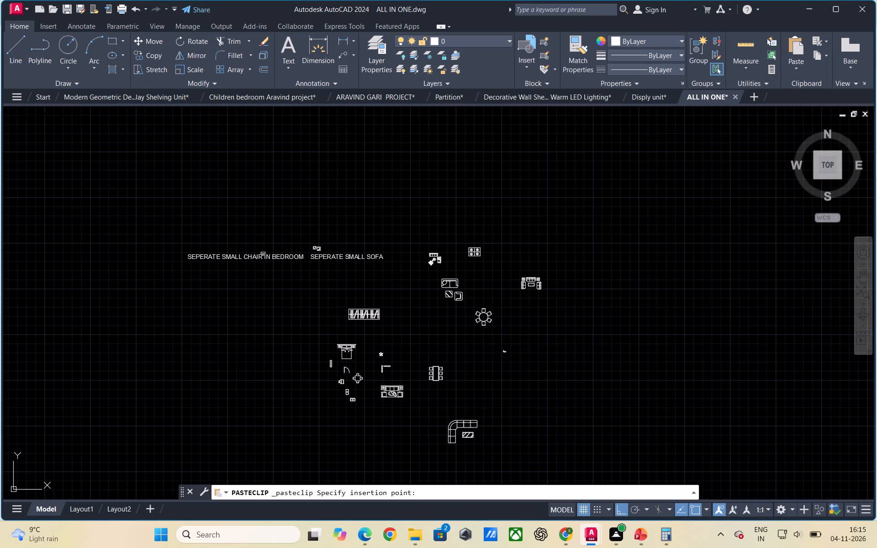
# Enlarge the pasted book group by eye with Scale, using its lower-left corner as the base point.
pyautogui.scroll(4, 517, 352)
pyautogui.moveTo(493, 403); pyautogui.dragTo(490, 396)
pyautogui.click(423, 296)
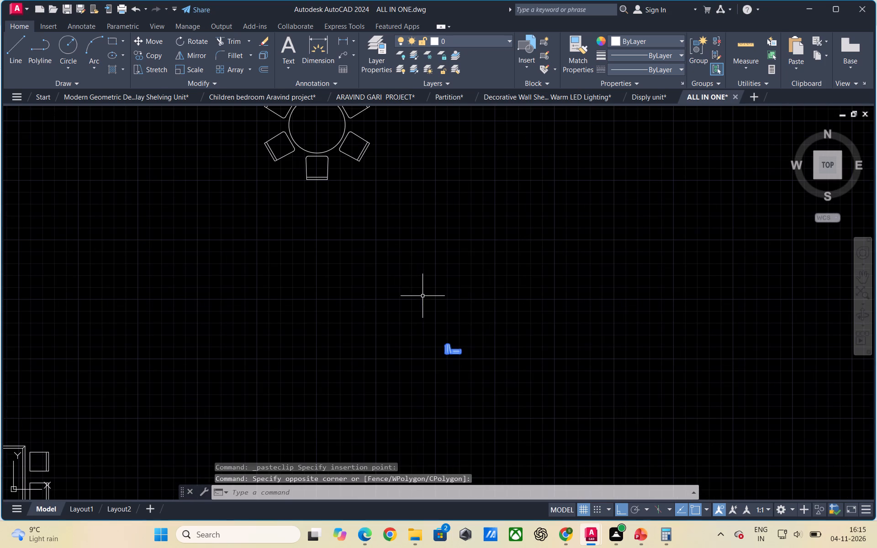
pyautogui.write('SCALE')
pyautogui.press('Return')
pyautogui.scroll(3, 448, 339)
pyautogui.scroll(2, 447, 394)
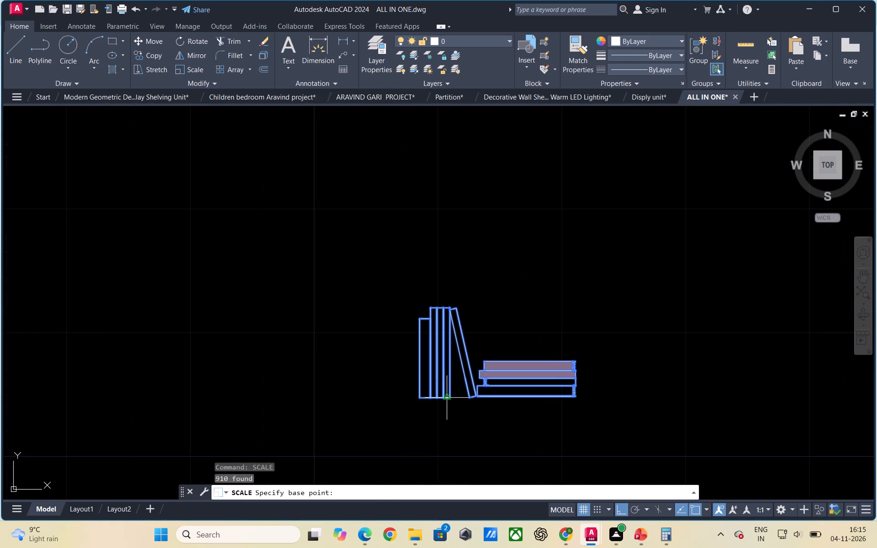
pyautogui.click(417, 401)
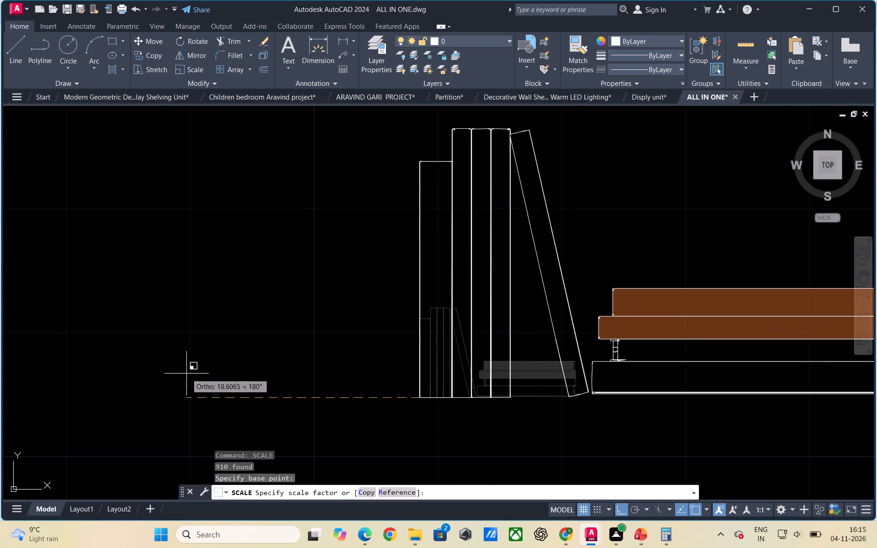
pyautogui.click(155, 368)
# Scale the book group up again by eye from its lower-left corner until it is larger than the round dining table set.
pyautogui.scroll(-4, 354, 356)
pyautogui.scroll(-2, 465, 347)
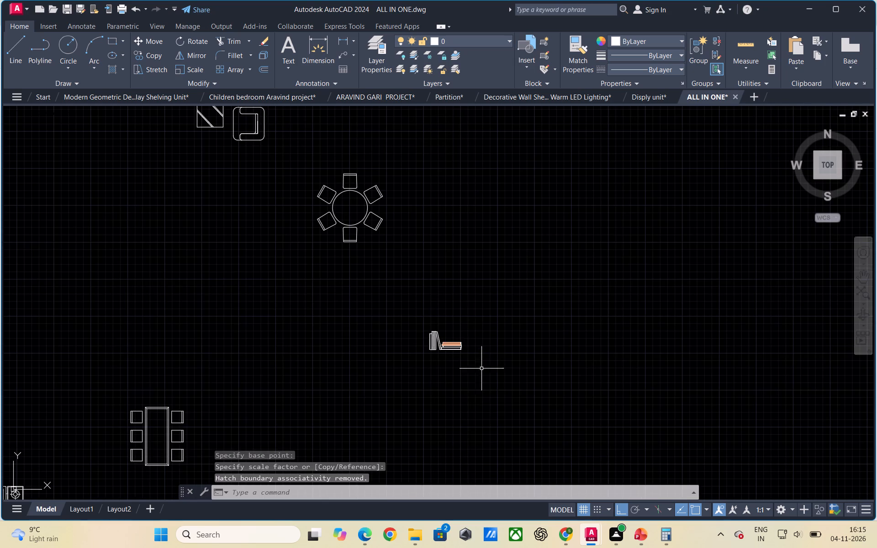
pyautogui.moveTo(495, 397); pyautogui.dragTo(488, 376)
pyautogui.click(414, 299)
pyautogui.write('SC')
pyautogui.press('a')
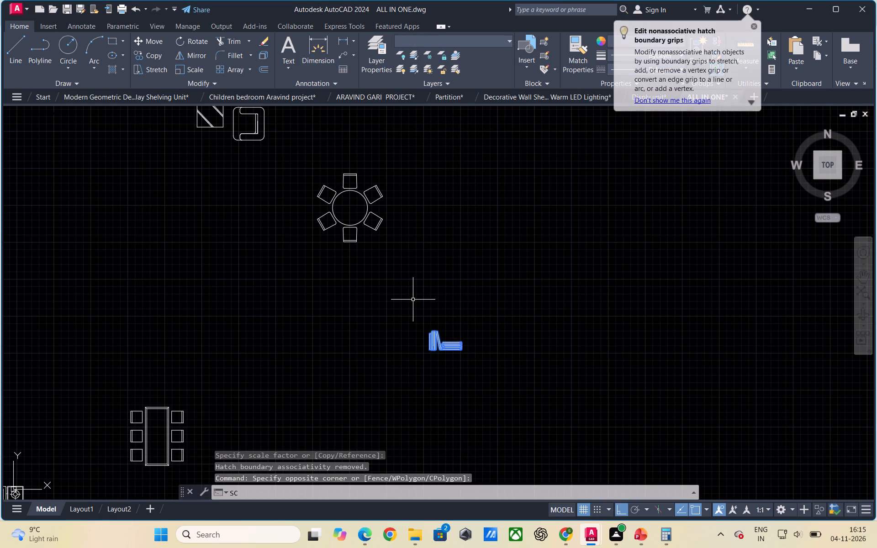
pyautogui.press('l')
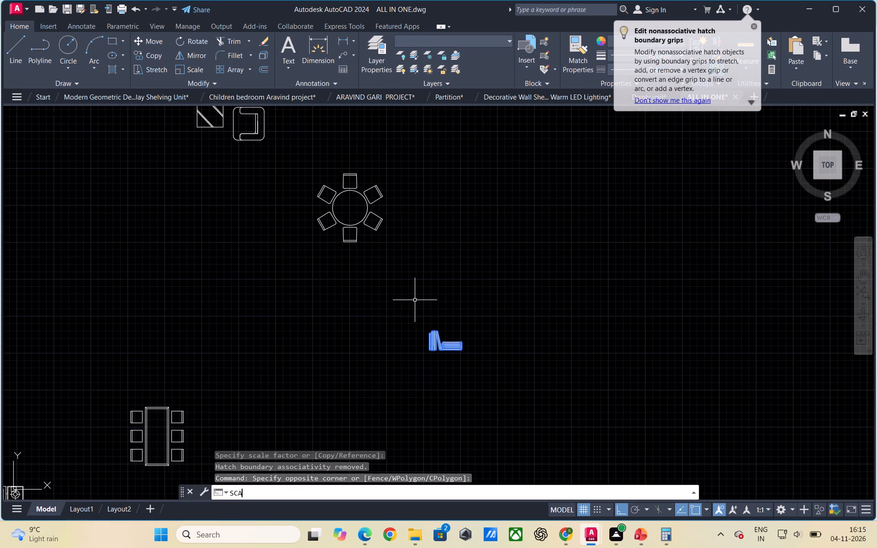
pyautogui.press('e')
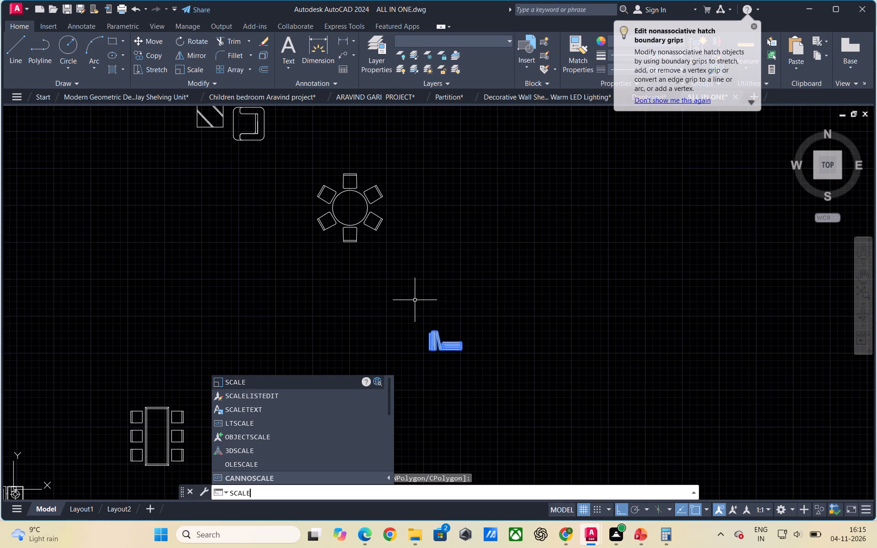
pyautogui.press('Return')
pyautogui.scroll(3, 428, 355)
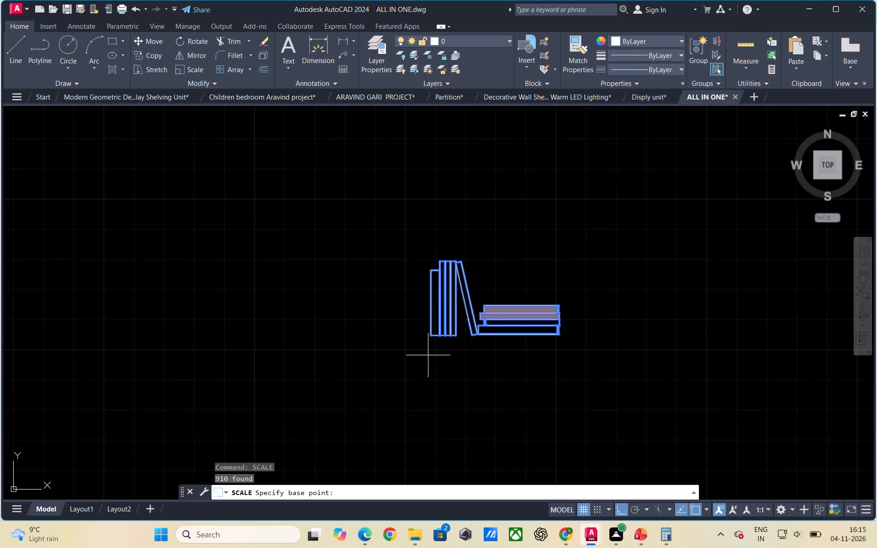
pyautogui.scroll(1, 428, 355)
pyautogui.click(429, 322)
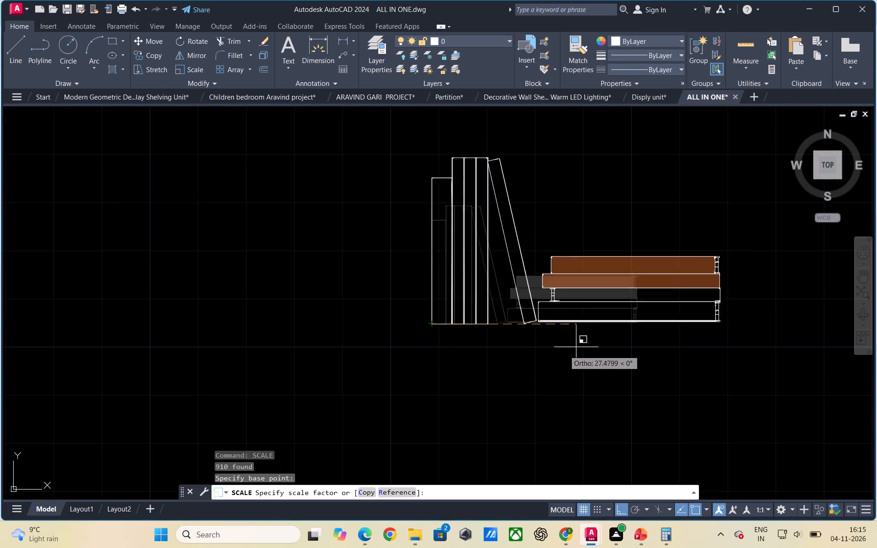
pyautogui.scroll(-3, 476, 368)
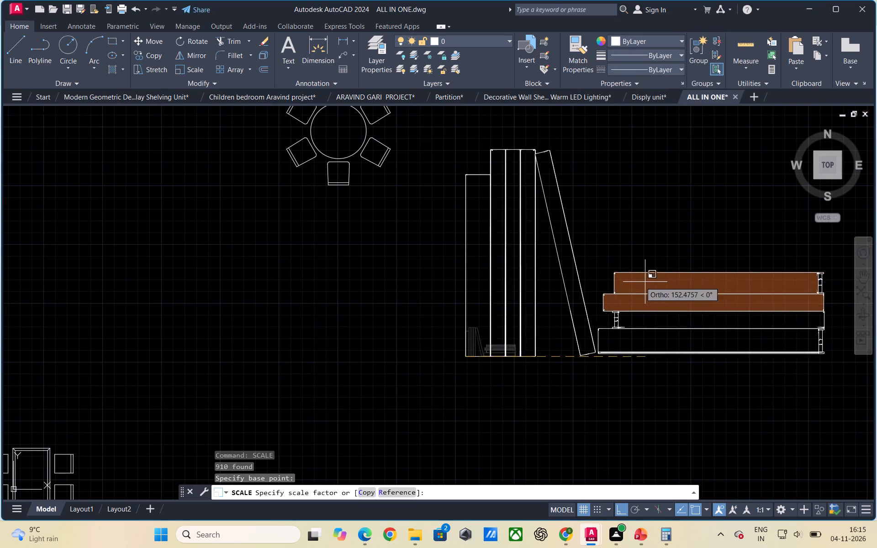
pyautogui.click(639, 259)
# In the Modern Geometric Decorative Display Shelving Unit drawing, erase the short stray vertical line at the base of the top-shelf books.
pyautogui.scroll(-3, 480, 274)
pyautogui.scroll(-1, 473, 313)
pyautogui.scroll(1, 496, 344)
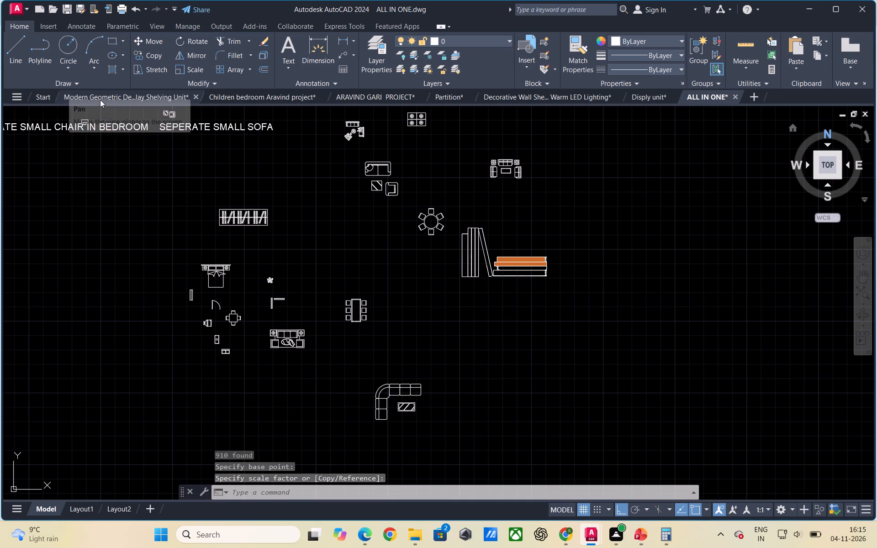
pyautogui.click(104, 96)
pyautogui.scroll(-1, 351, 233)
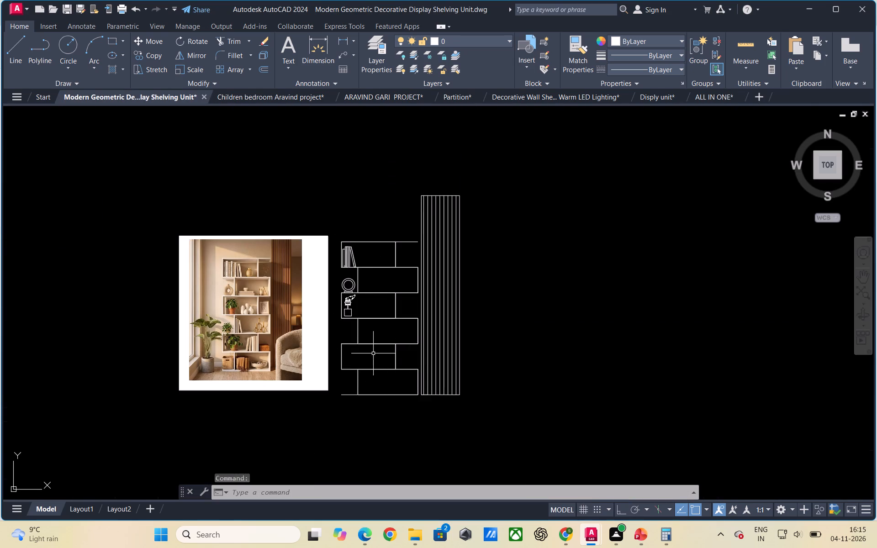
pyautogui.scroll(1, 352, 238)
pyautogui.scroll(1, 360, 274)
pyautogui.scroll(-1, 359, 274)
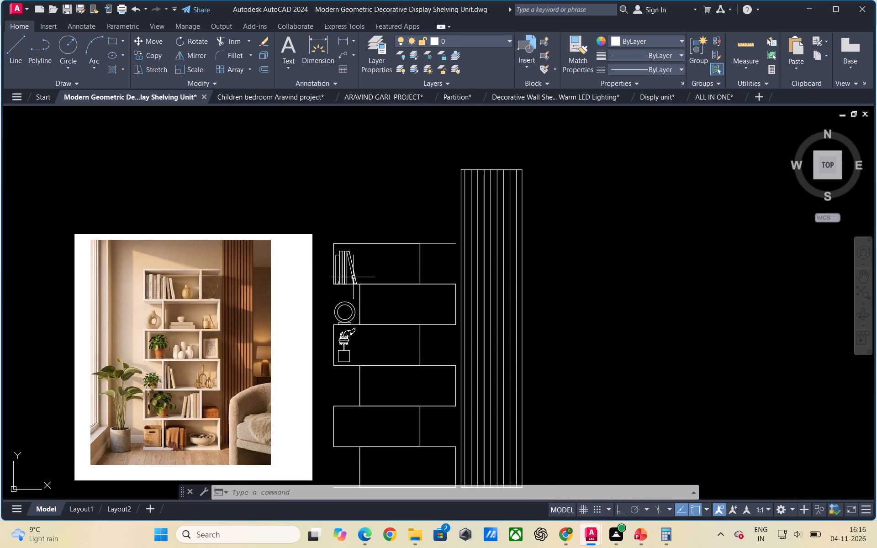
pyautogui.scroll(2, 350, 278)
pyautogui.click(383, 270)
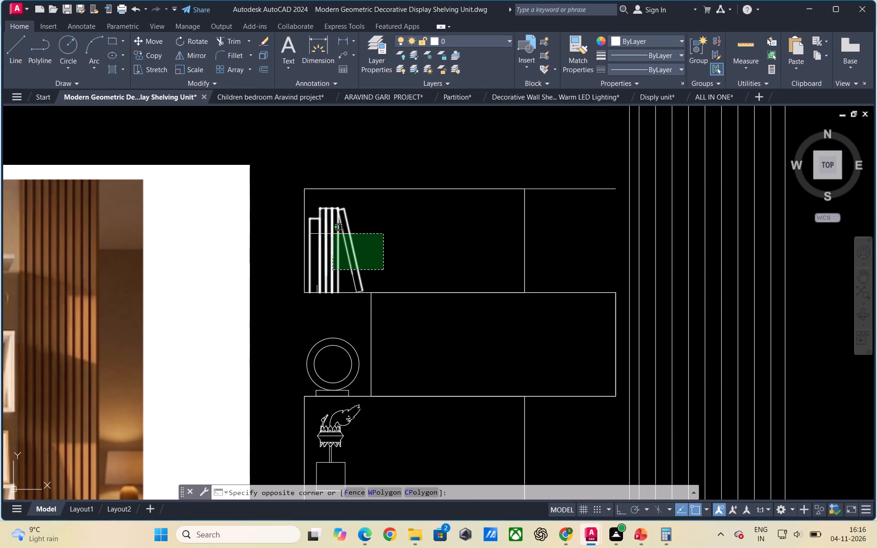
pyautogui.press('Escape')
pyautogui.scroll(2, 308, 300)
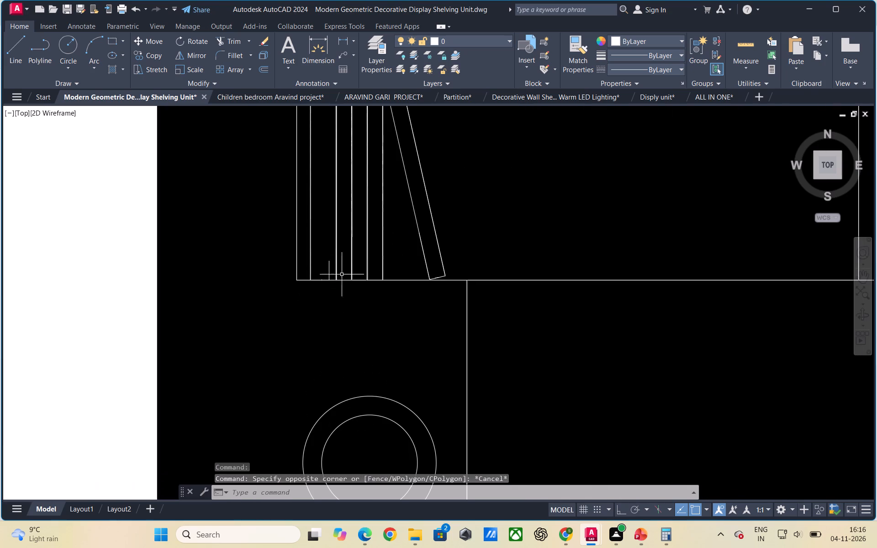
pyautogui.click(328, 264)
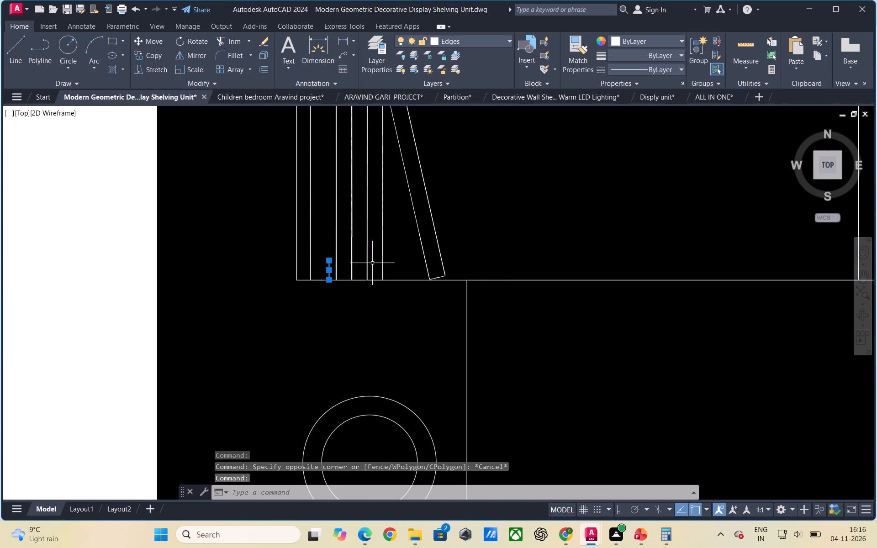
pyautogui.press('Delete')
# Erase the two clusters of tiny leftover edge lines on the shelf line beneath the second bay of books.
pyautogui.scroll(4, 314, 281)
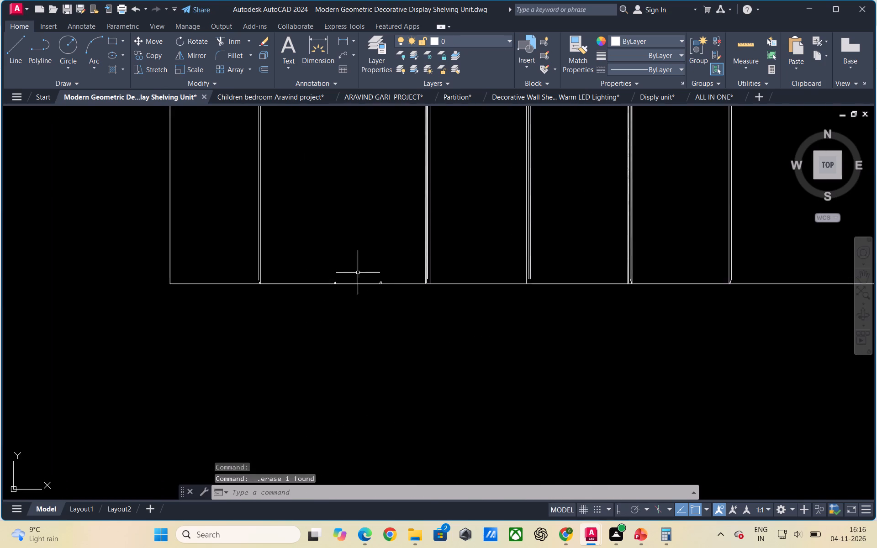
pyautogui.scroll(4, 373, 281)
pyautogui.click(414, 286)
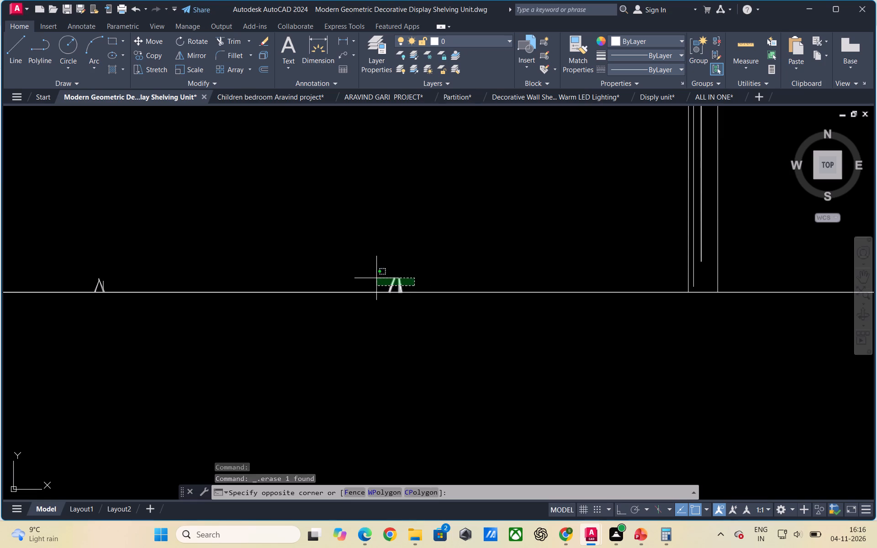
pyautogui.click(376, 278)
pyautogui.press('Delete')
pyautogui.click(116, 281)
pyautogui.click(82, 277)
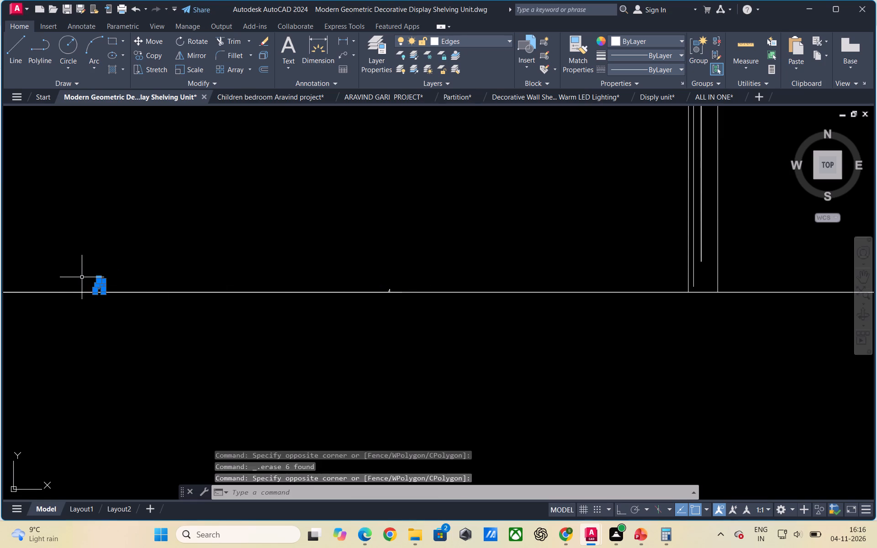
pyautogui.press('Delete')
# Erase the two small triangular line fragments remaining where the left cluster stood on the shelf line.
pyautogui.scroll(6, 95, 289)
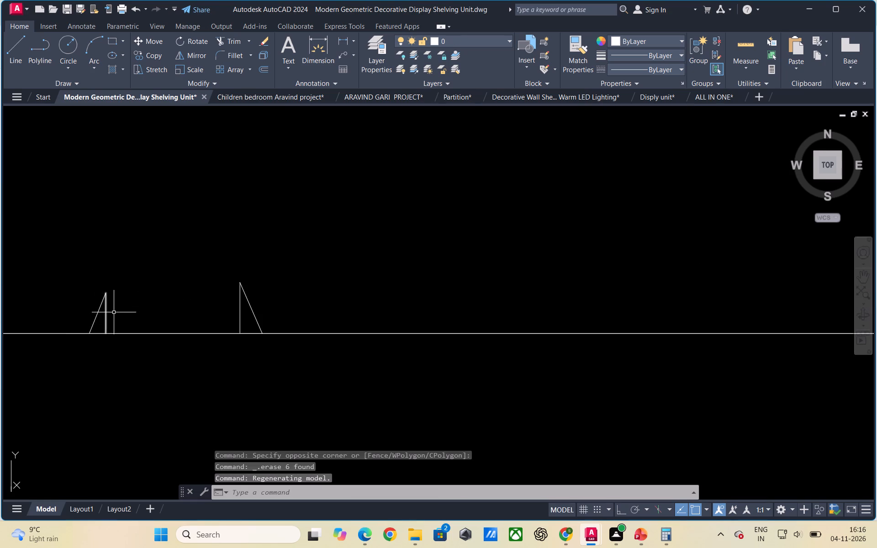
pyautogui.click(118, 315)
pyautogui.click(86, 292)
pyautogui.press('Delete')
pyautogui.click(273, 303)
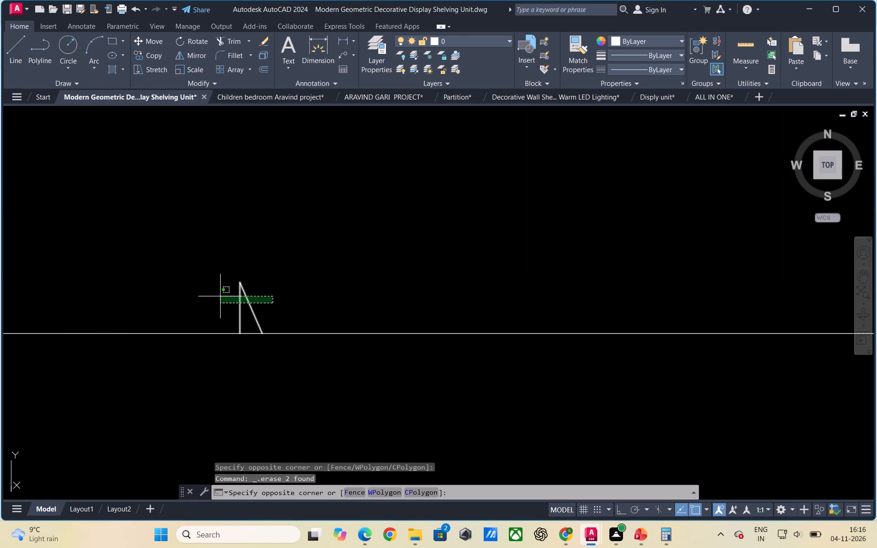
pyautogui.click(220, 296)
pyautogui.press('Delete')
# Erase the last tiny triangular line fragment on the shelf line at the base of the books.
pyautogui.scroll(-10, 183, 280)
pyautogui.scroll(1, 267, 294)
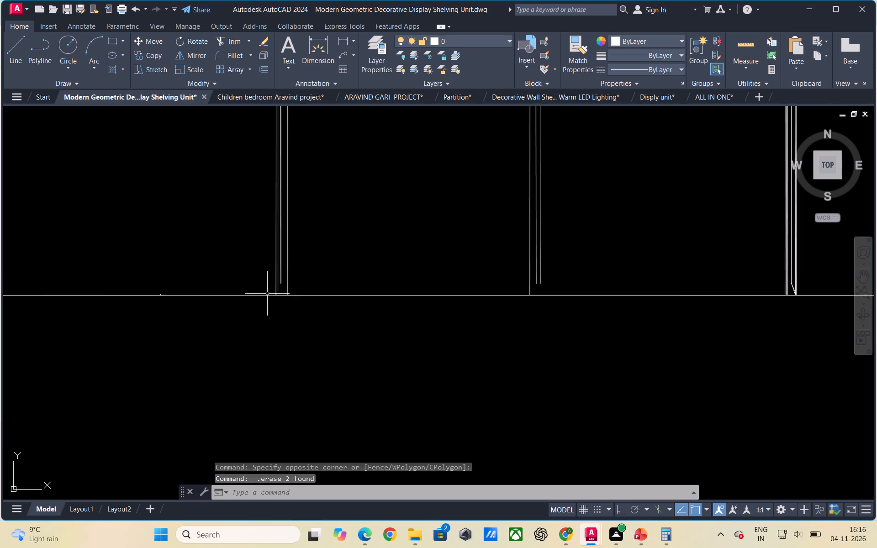
pyautogui.scroll(4, 267, 294)
pyautogui.scroll(-1, 402, 295)
pyautogui.scroll(2, 40, 298)
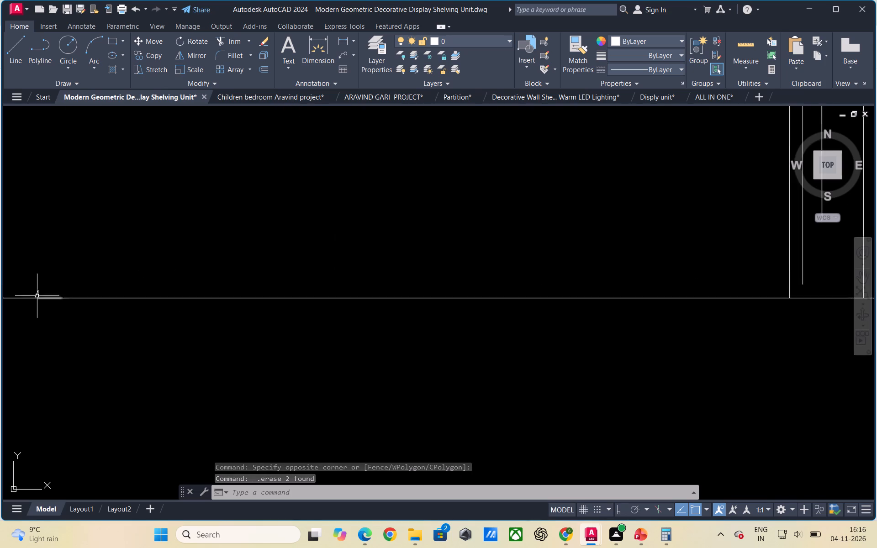
pyautogui.scroll(4, 34, 296)
pyautogui.moveTo(34, 281); pyautogui.dragTo(41, 282)
pyautogui.click(116, 305)
pyautogui.click(106, 300)
pyautogui.click(71, 286)
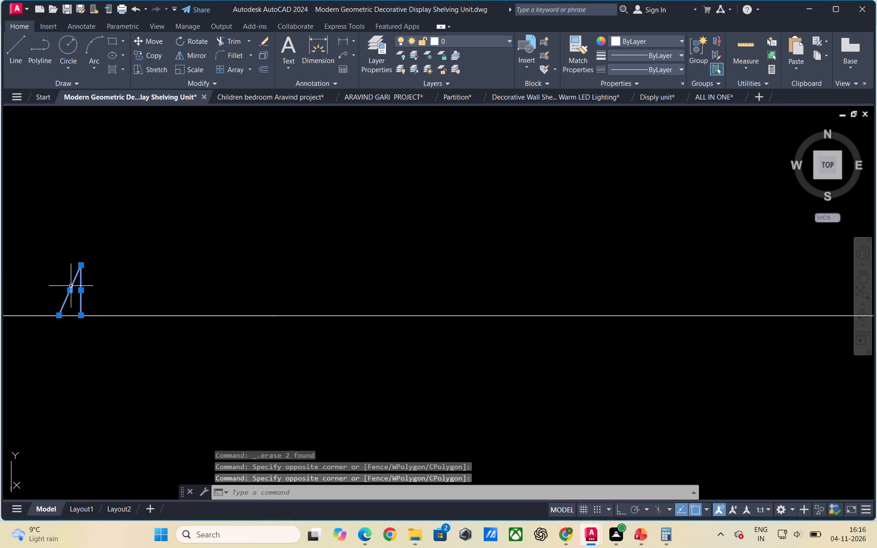
pyautogui.press('Delete')
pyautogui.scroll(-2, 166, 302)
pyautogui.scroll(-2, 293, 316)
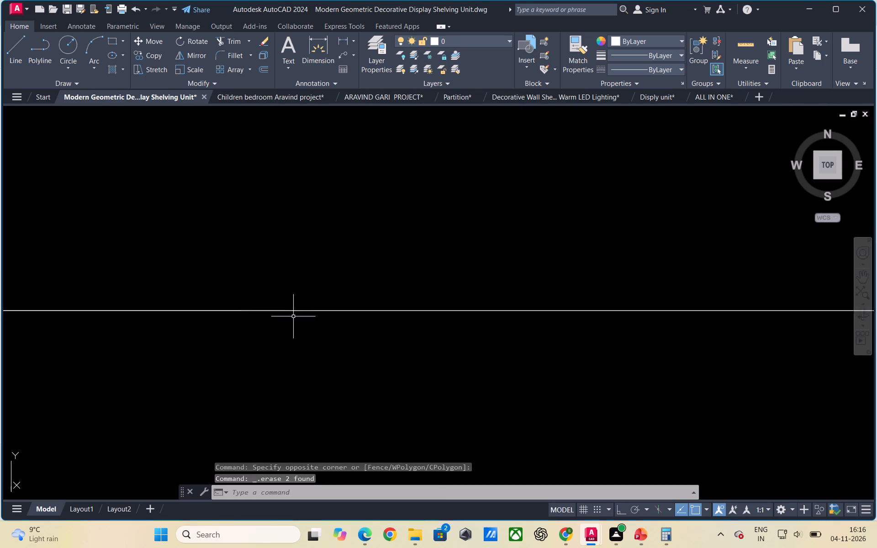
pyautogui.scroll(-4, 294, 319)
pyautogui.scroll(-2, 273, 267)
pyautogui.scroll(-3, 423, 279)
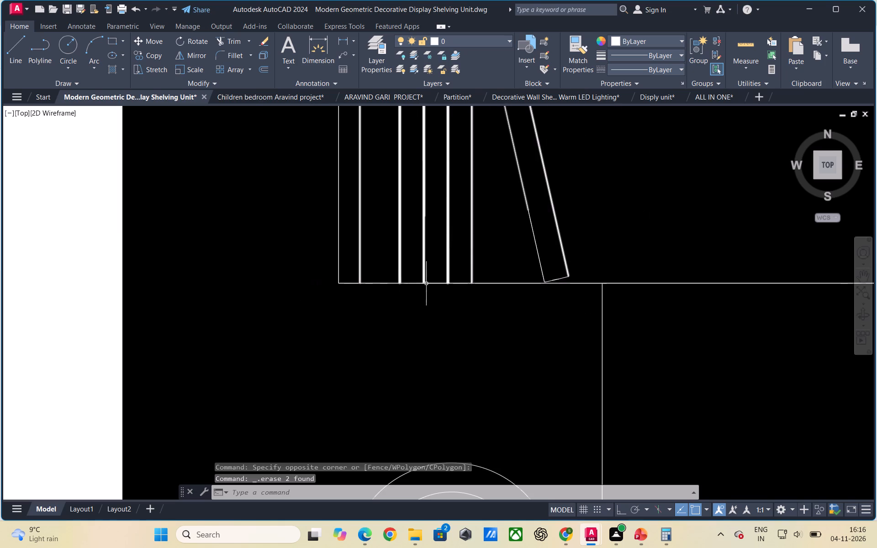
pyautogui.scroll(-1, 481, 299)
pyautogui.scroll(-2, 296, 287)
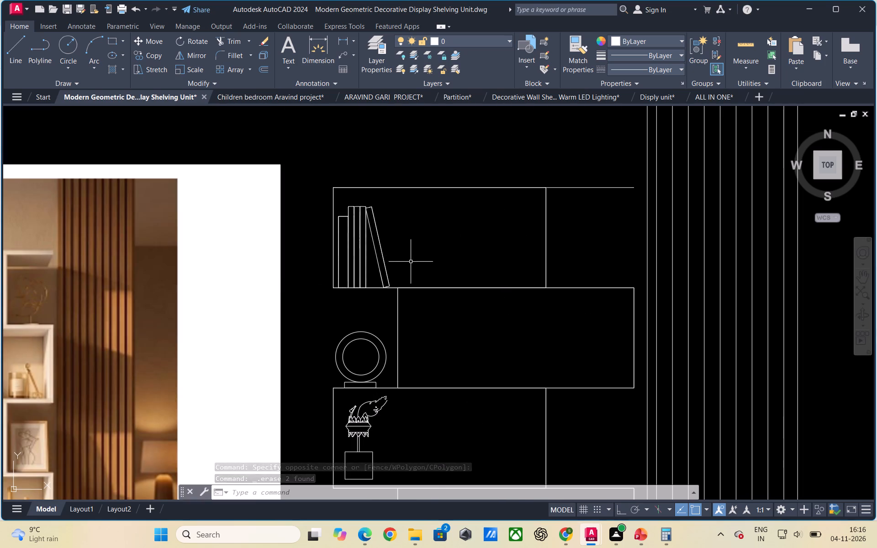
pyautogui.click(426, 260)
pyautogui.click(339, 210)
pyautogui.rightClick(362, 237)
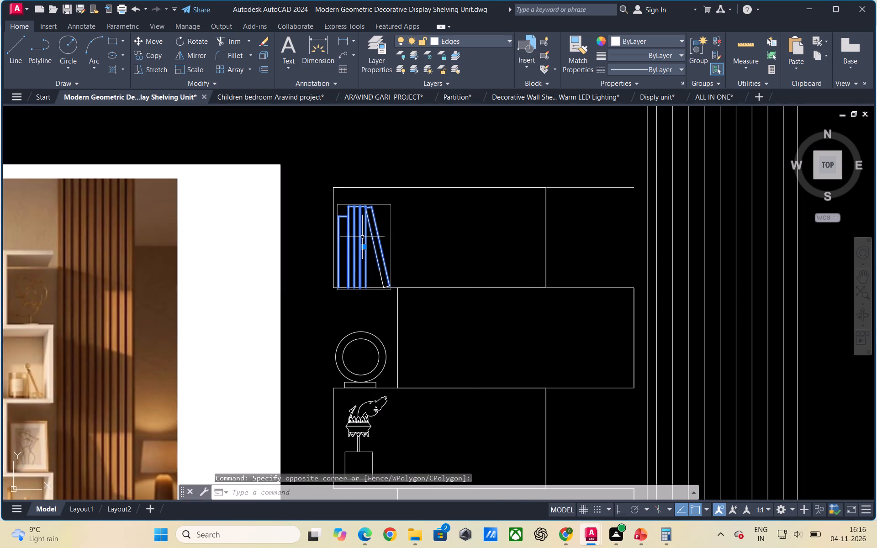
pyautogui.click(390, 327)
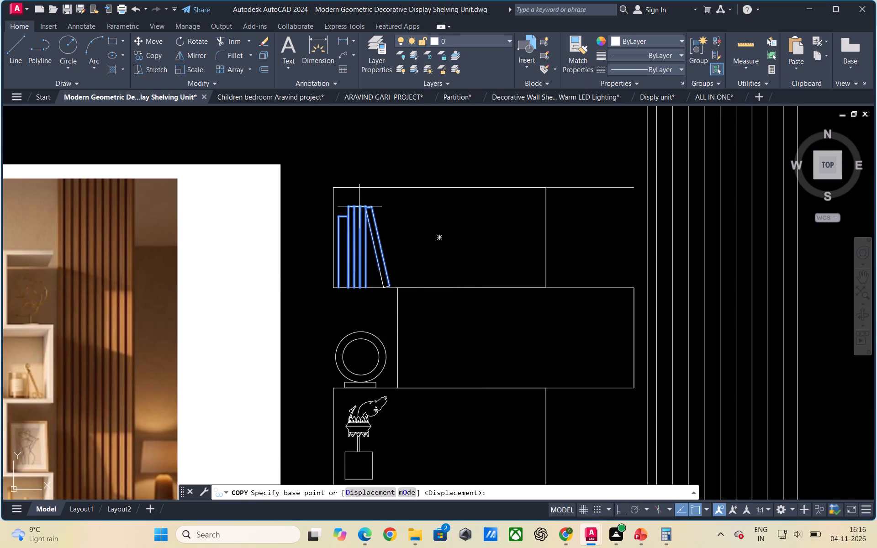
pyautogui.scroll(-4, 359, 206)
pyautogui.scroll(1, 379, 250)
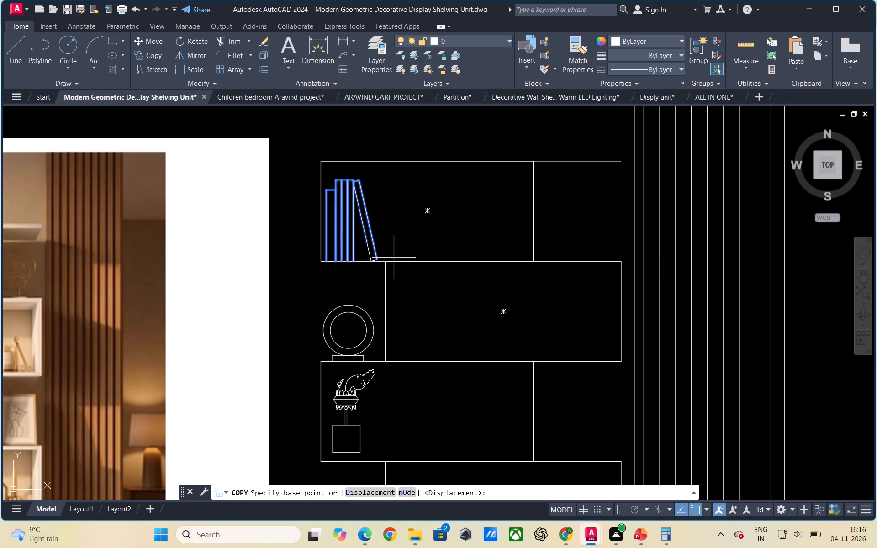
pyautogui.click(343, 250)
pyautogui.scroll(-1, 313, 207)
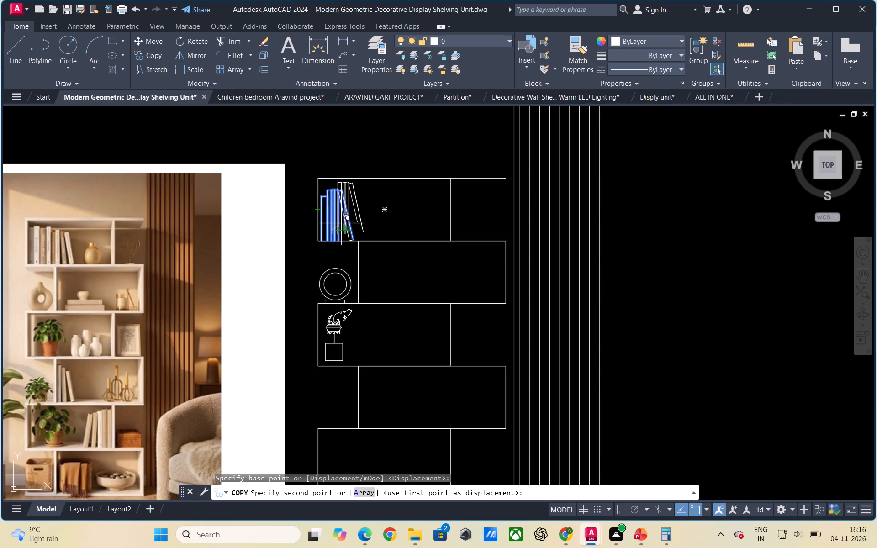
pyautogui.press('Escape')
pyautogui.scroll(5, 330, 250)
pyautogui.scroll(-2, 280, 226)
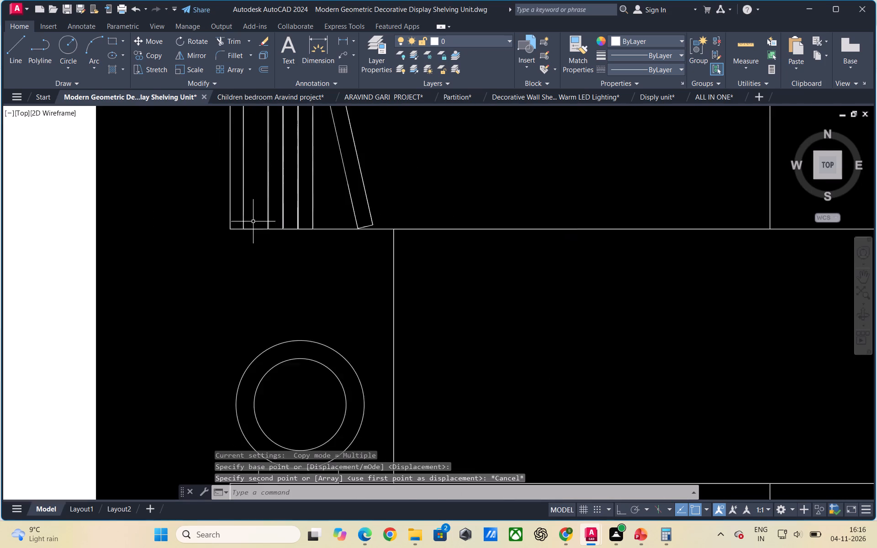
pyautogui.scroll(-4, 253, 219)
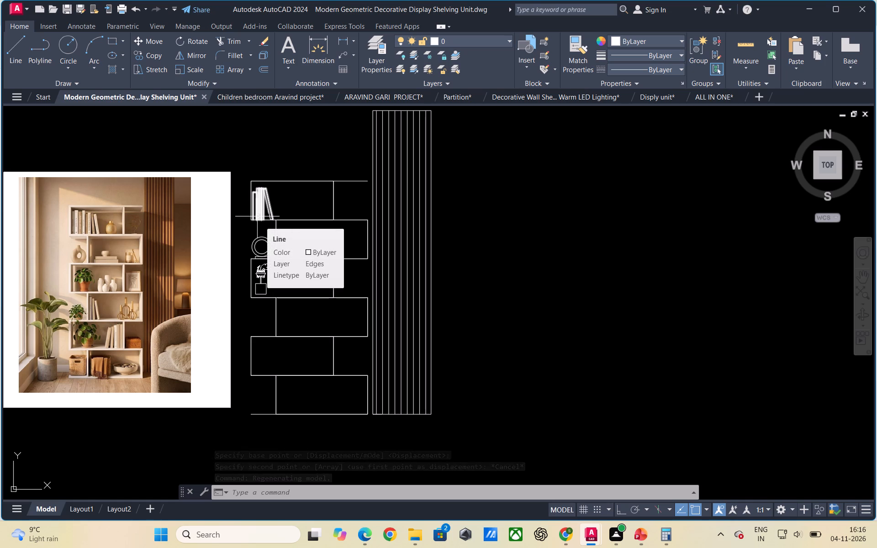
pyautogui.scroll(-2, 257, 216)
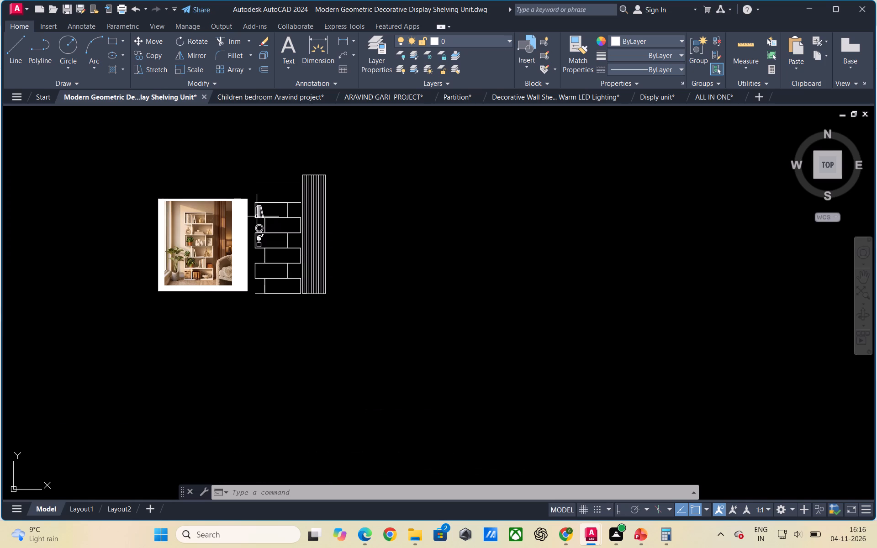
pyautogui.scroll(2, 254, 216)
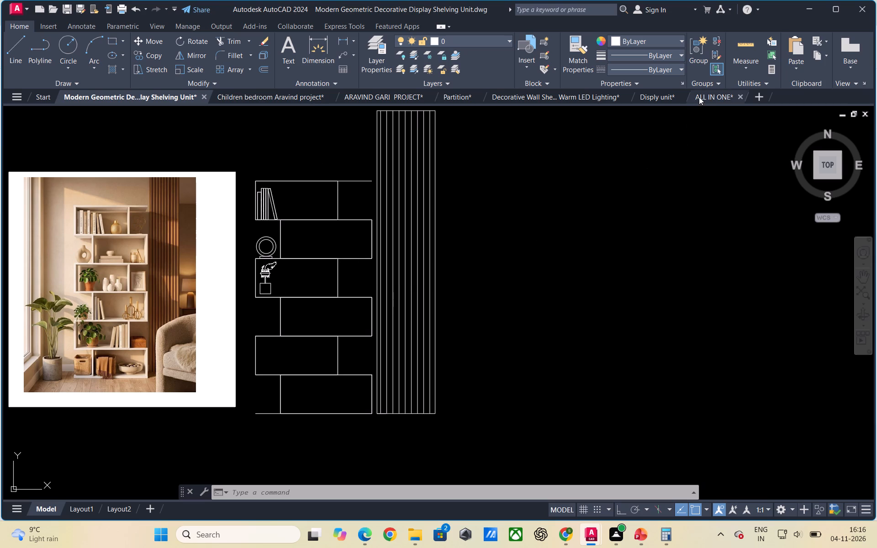
# In the Disply unit drawing, erase the grey fill and outline lines of the lower shelf under the unfilled horizontal book stack beside the hexagon.
pyautogui.click(657, 94)
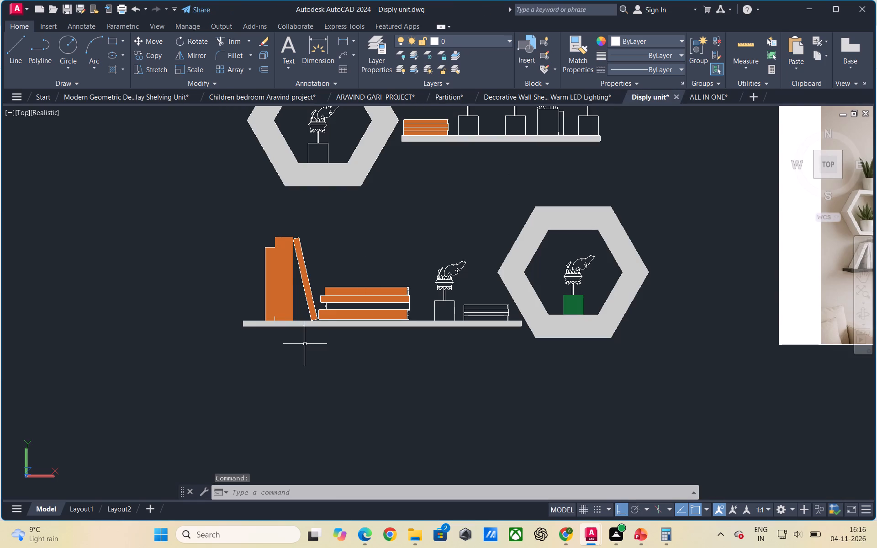
pyautogui.scroll(3, 488, 311)
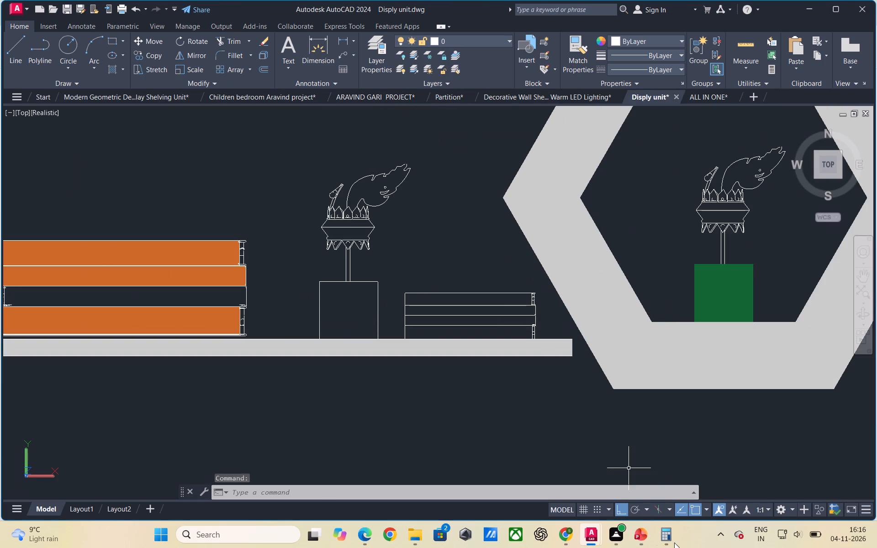
pyautogui.scroll(3, 528, 295)
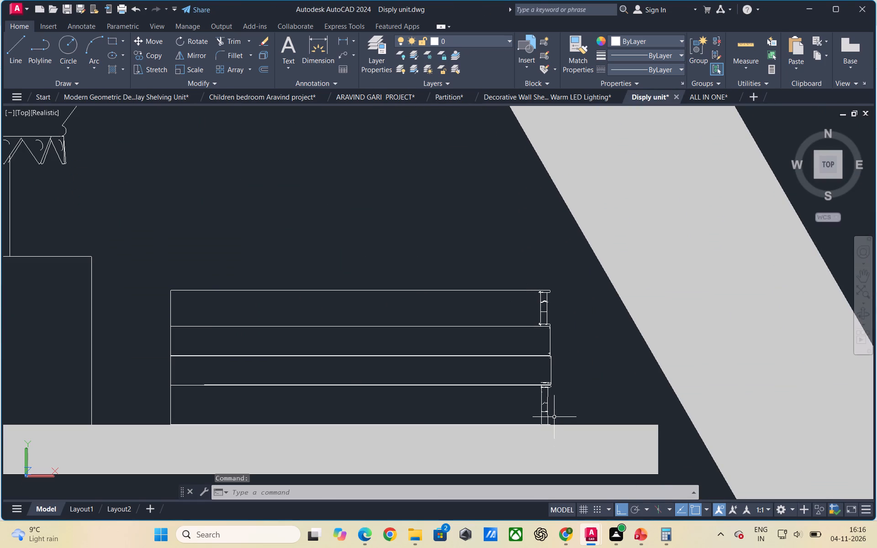
pyautogui.click(559, 426)
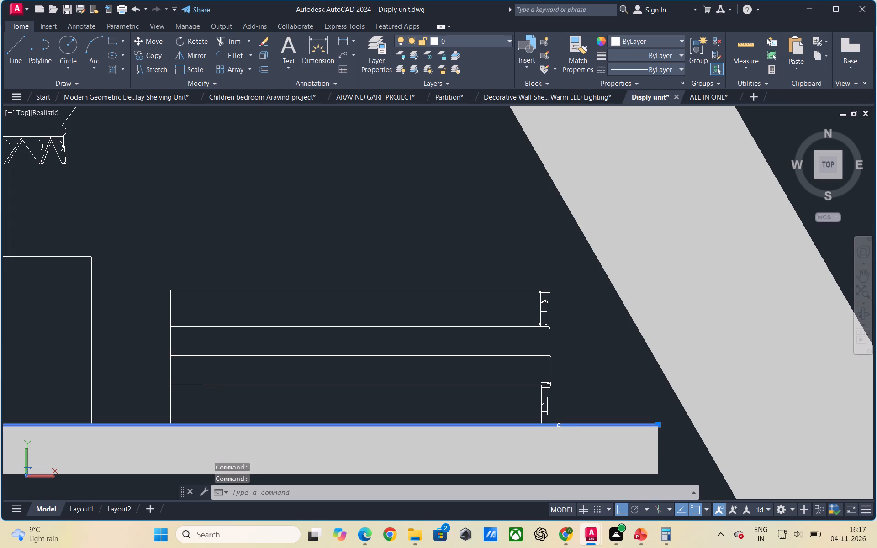
pyautogui.press('Delete')
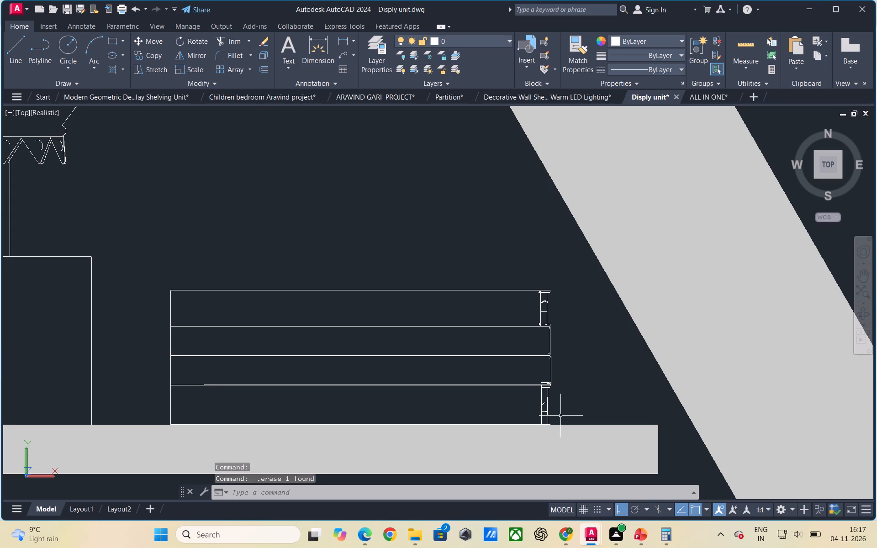
pyautogui.click(569, 449)
pyautogui.press('Delete')
pyautogui.click(569, 449)
pyautogui.press('Delete')
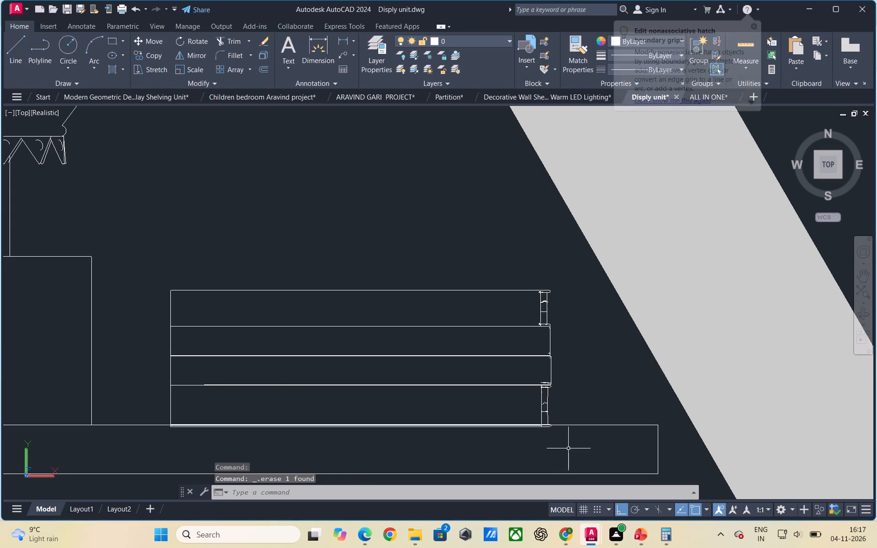
pyautogui.scroll(1, 526, 424)
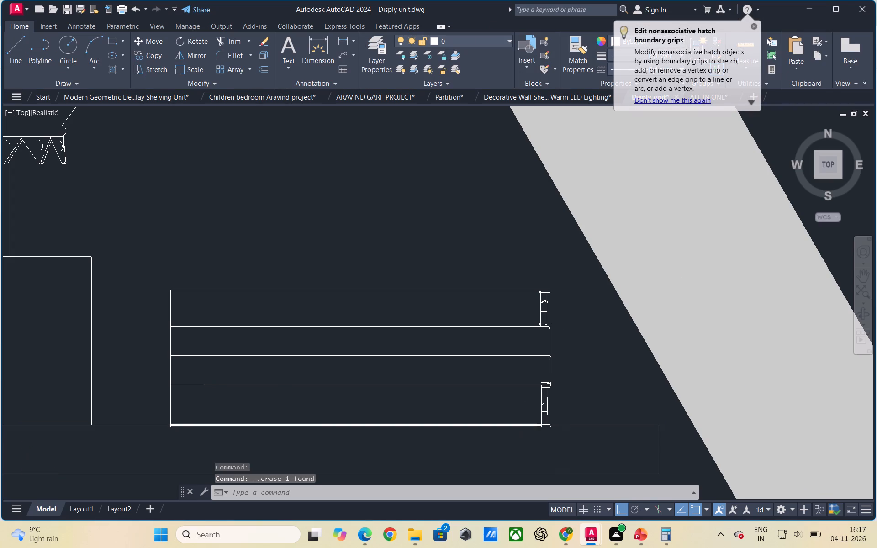
pyautogui.scroll(3, 526, 424)
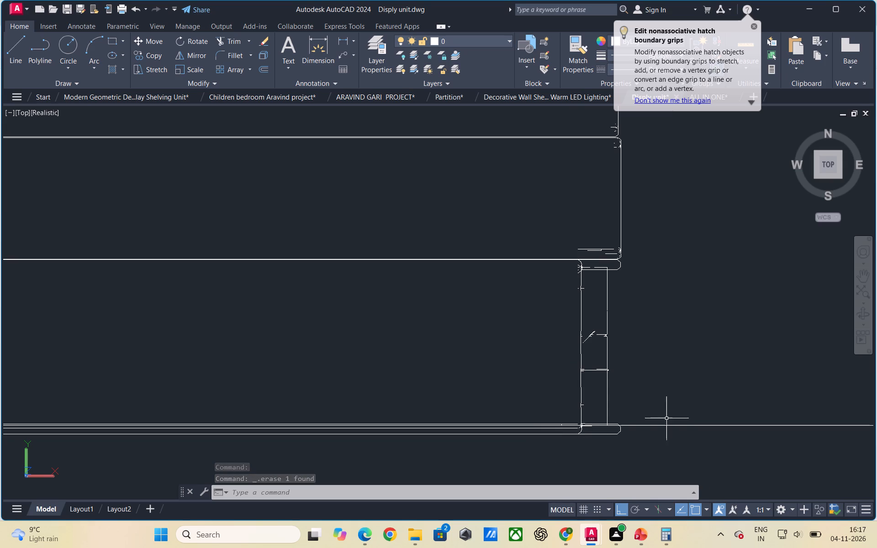
pyautogui.click(668, 426)
pyautogui.press('Delete')
# Group all the linework of the unfilled horizontal book stack between the plant pedestal and the hexagon.
pyautogui.scroll(-3, 670, 420)
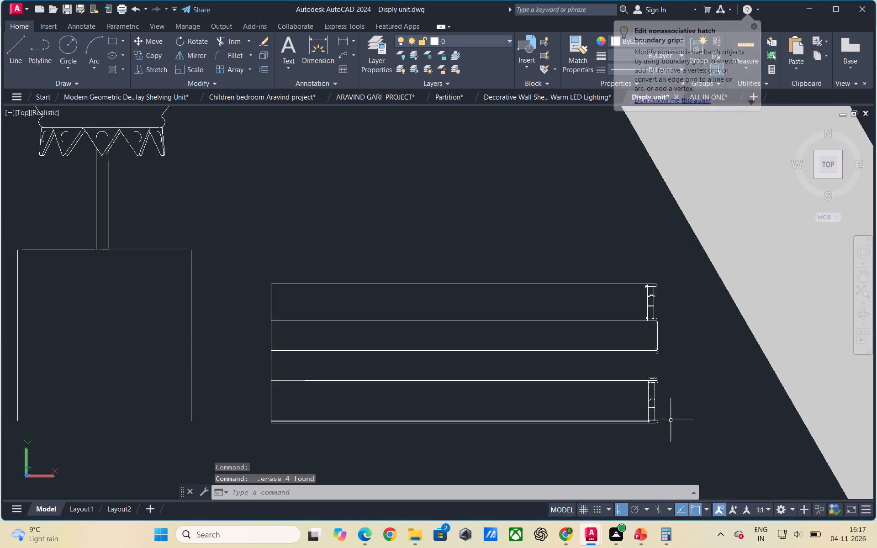
pyautogui.click(679, 447)
pyautogui.click(230, 216)
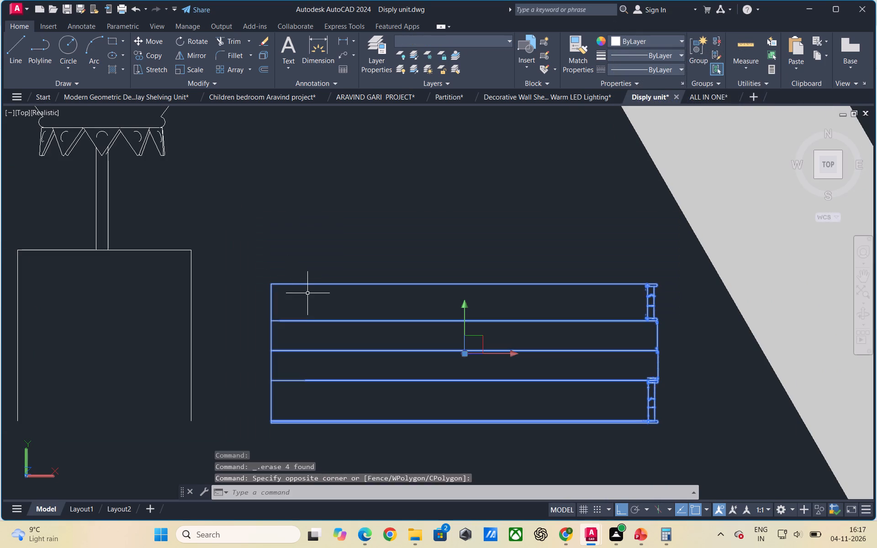
pyautogui.rightClick(308, 295)
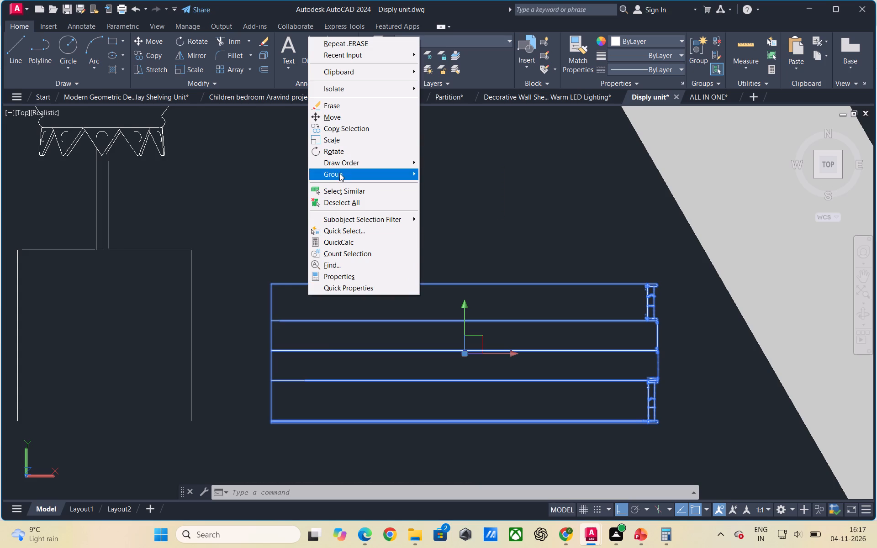
pyautogui.click(443, 177)
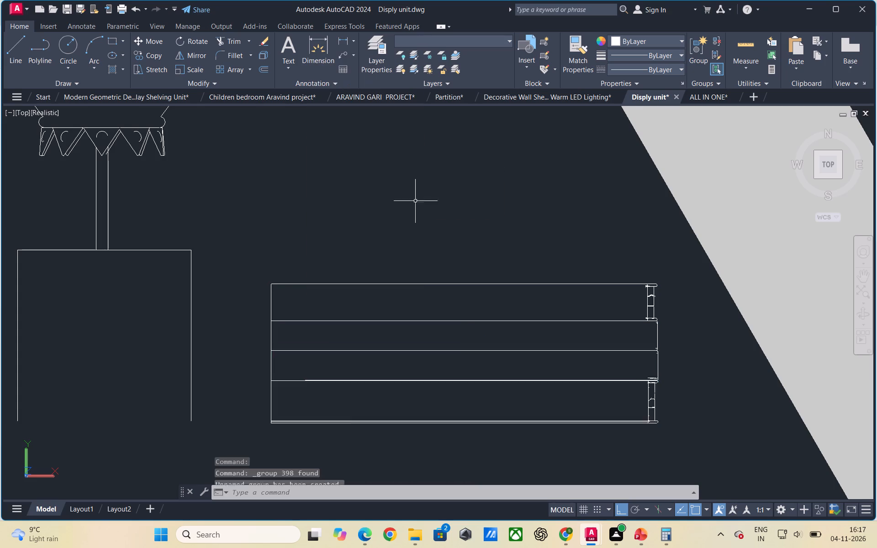
pyautogui.scroll(-2, 374, 212)
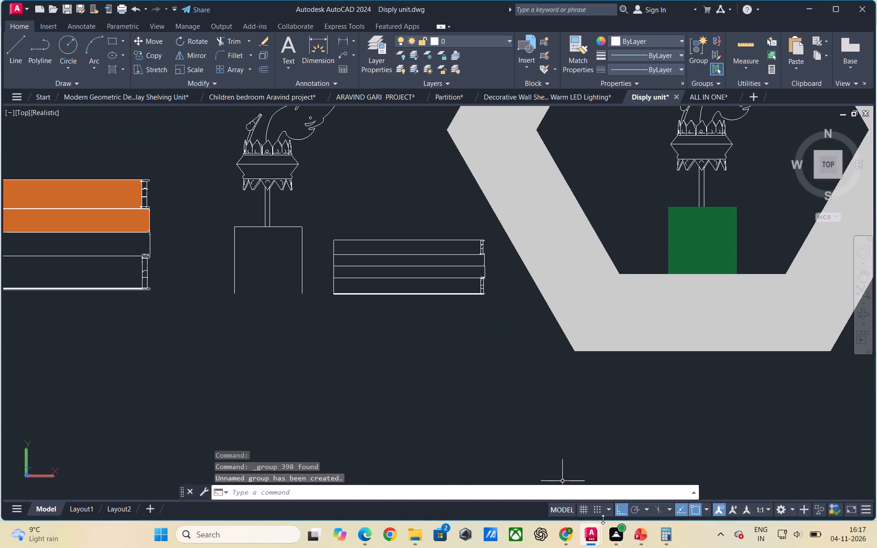
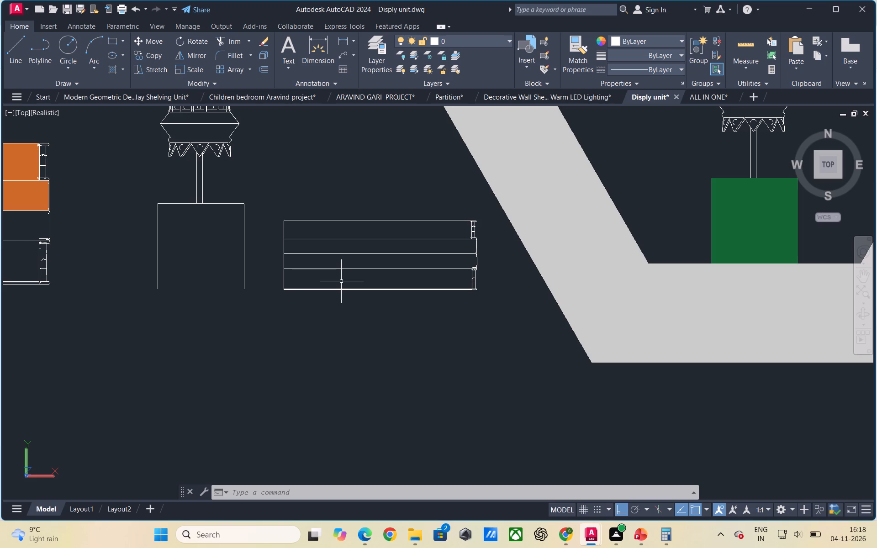
# Switch from the Disply unit drawing to the Modern Geometric Decorative Display Shelving Unit drawing.
pyautogui.scroll(-1, 339, 279)
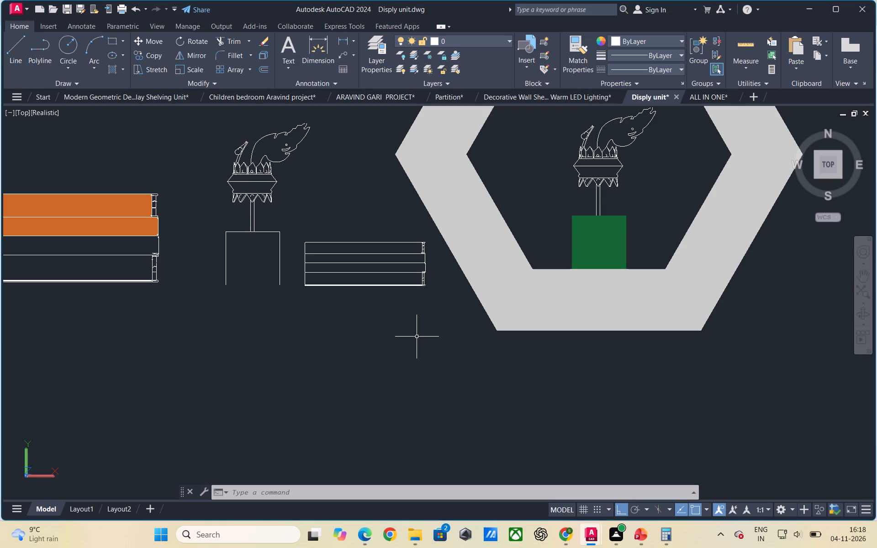
pyautogui.scroll(-1, 417, 337)
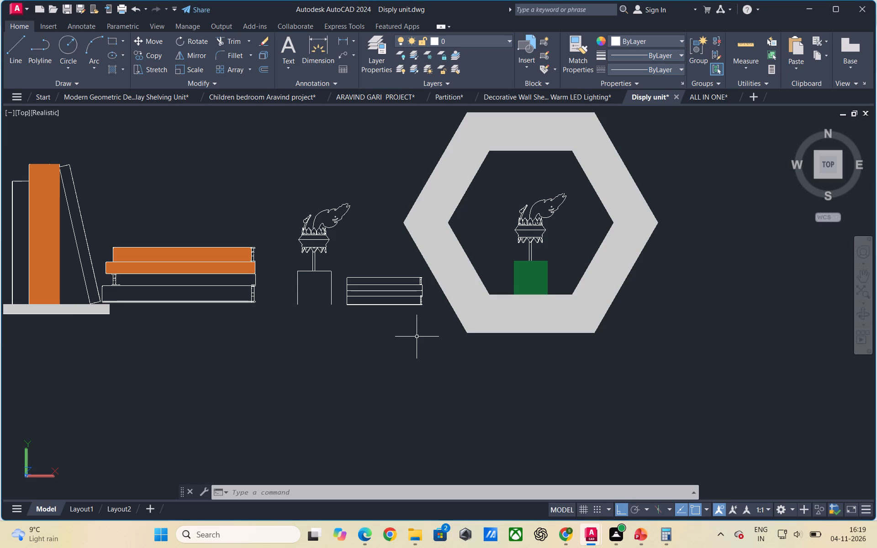
pyautogui.scroll(-2, 417, 337)
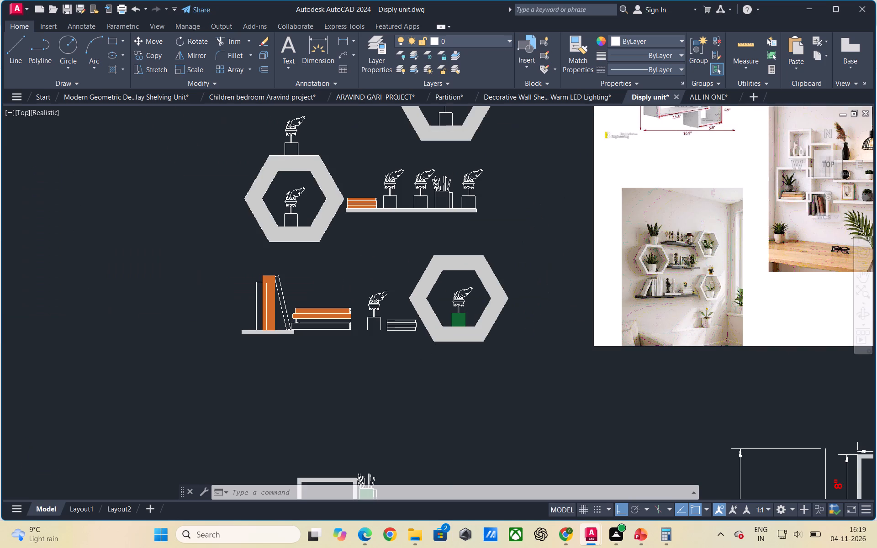
pyautogui.scroll(-1, 394, 366)
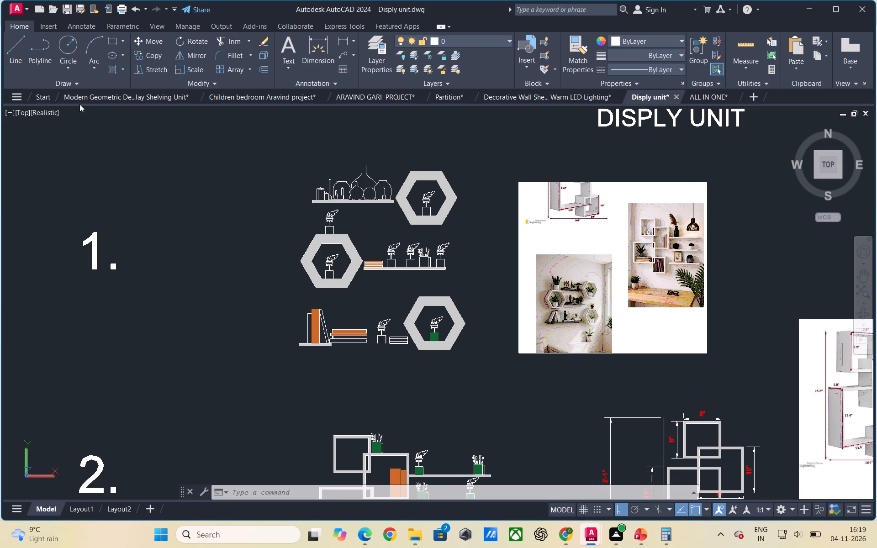
pyautogui.click(104, 98)
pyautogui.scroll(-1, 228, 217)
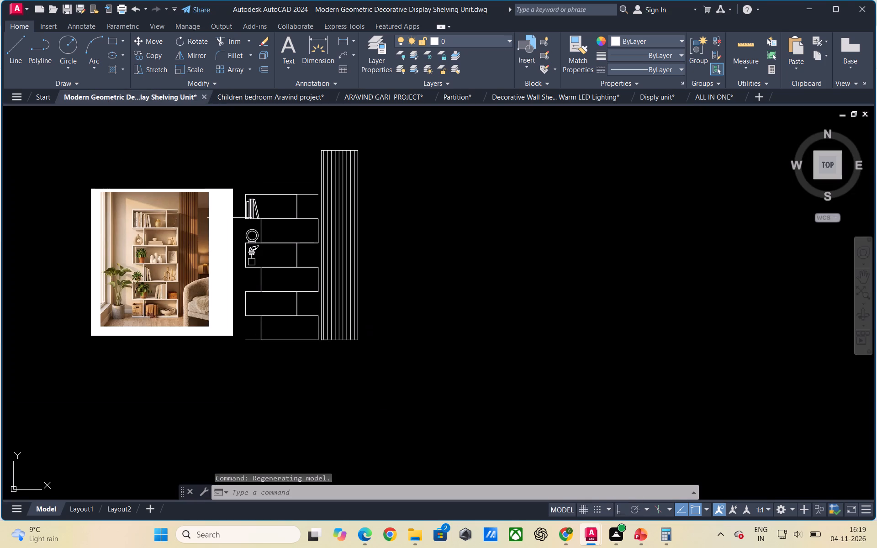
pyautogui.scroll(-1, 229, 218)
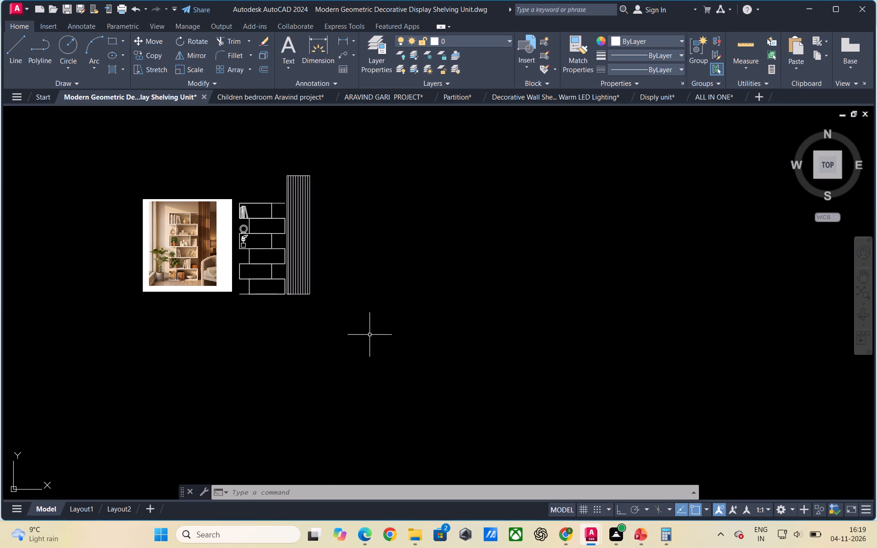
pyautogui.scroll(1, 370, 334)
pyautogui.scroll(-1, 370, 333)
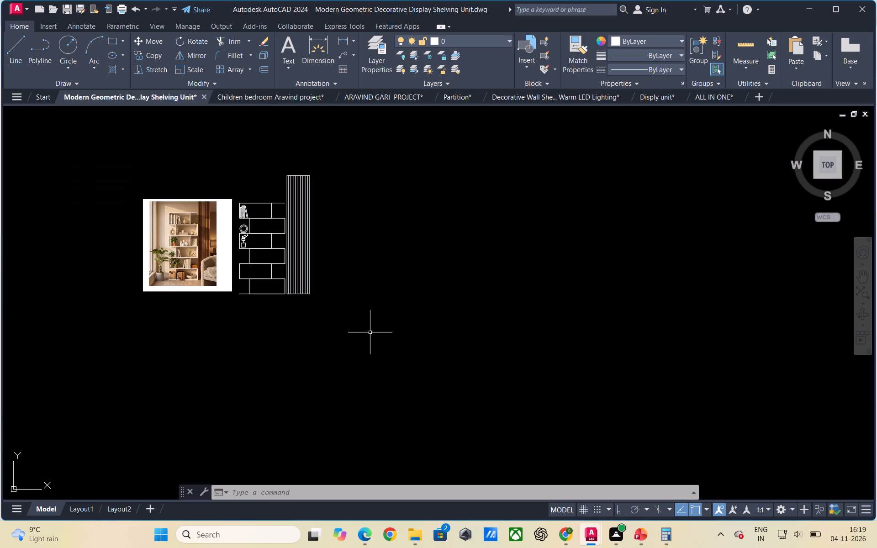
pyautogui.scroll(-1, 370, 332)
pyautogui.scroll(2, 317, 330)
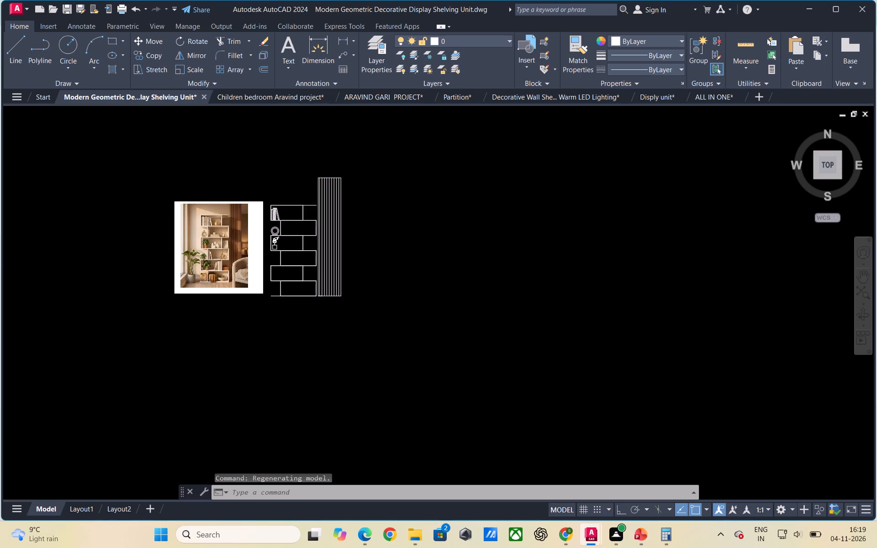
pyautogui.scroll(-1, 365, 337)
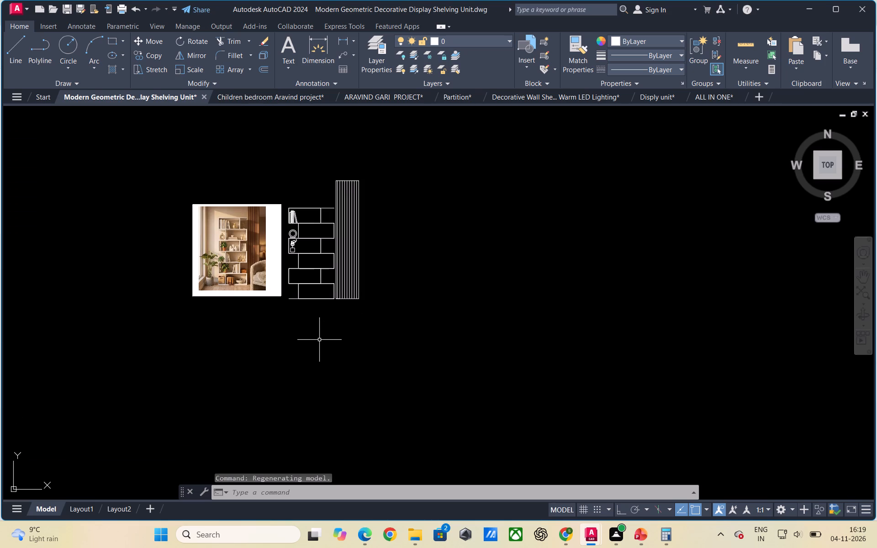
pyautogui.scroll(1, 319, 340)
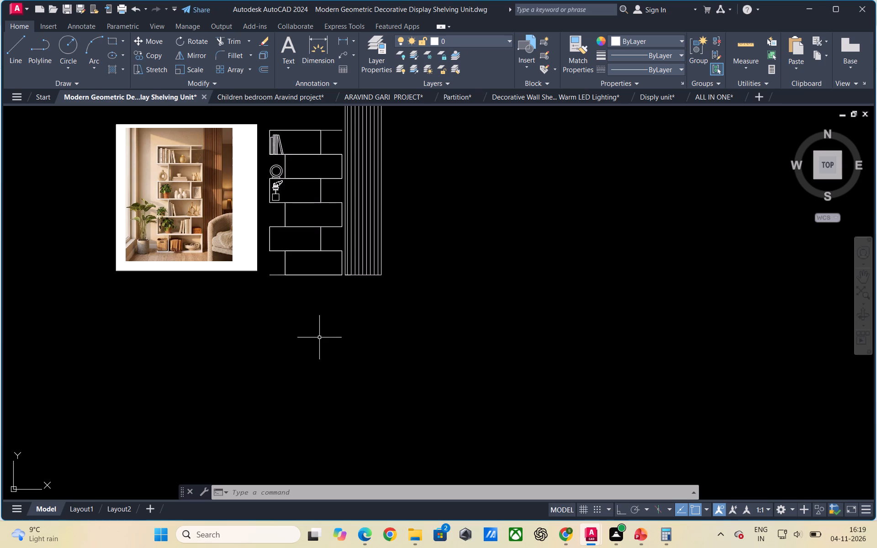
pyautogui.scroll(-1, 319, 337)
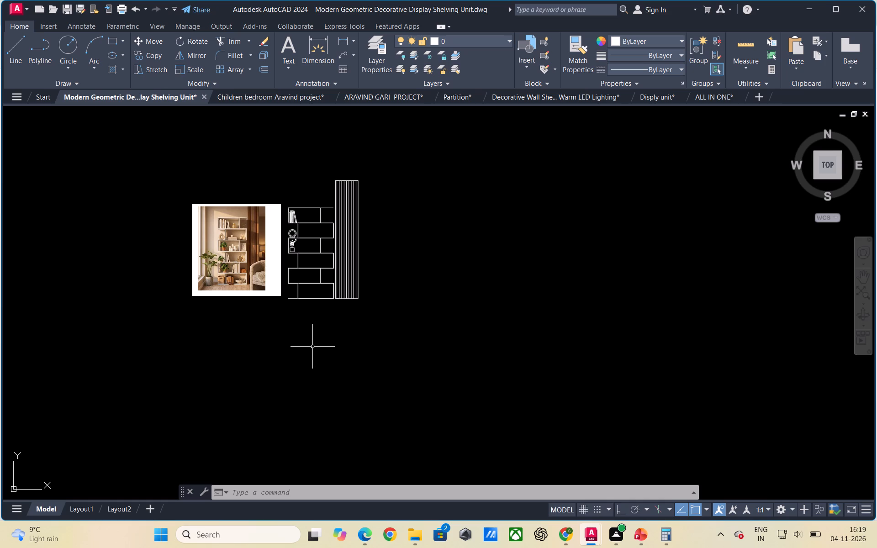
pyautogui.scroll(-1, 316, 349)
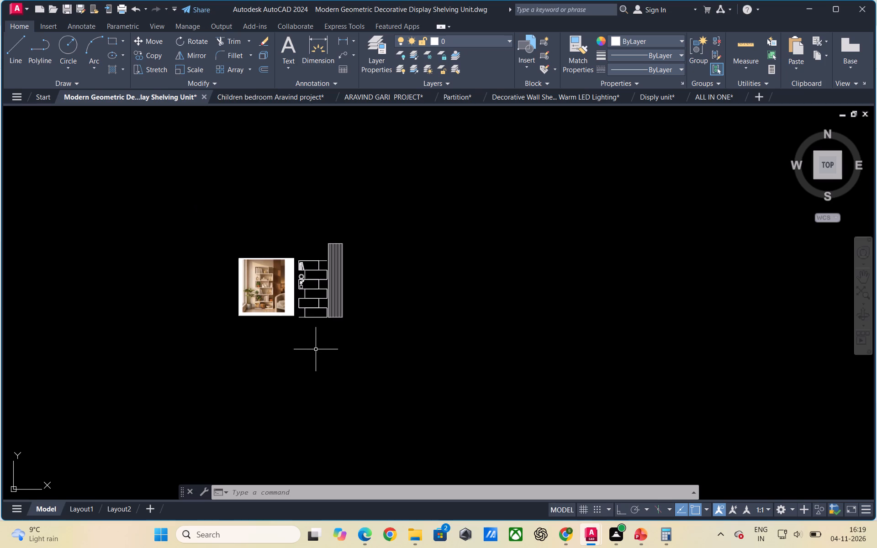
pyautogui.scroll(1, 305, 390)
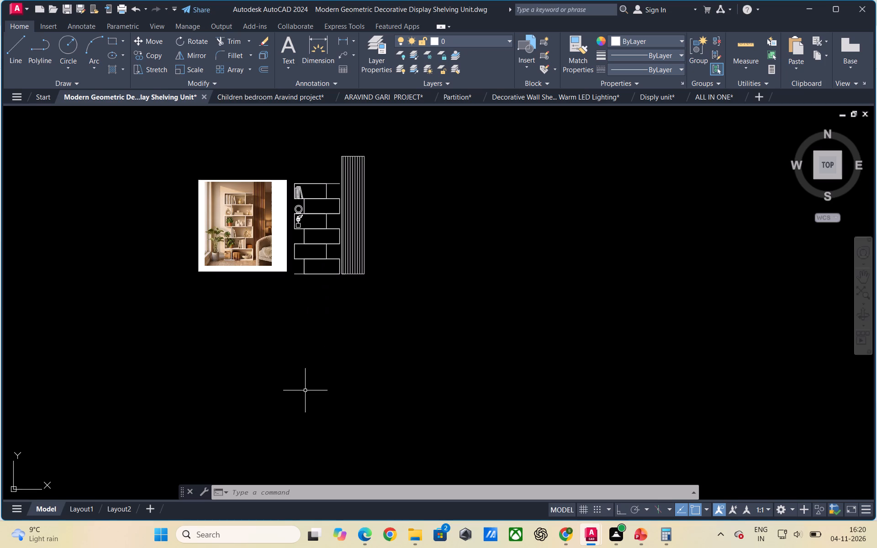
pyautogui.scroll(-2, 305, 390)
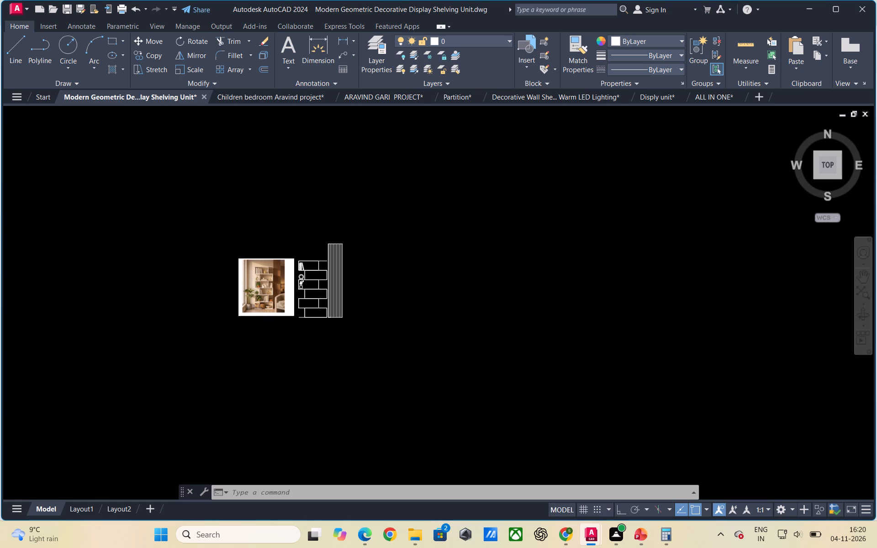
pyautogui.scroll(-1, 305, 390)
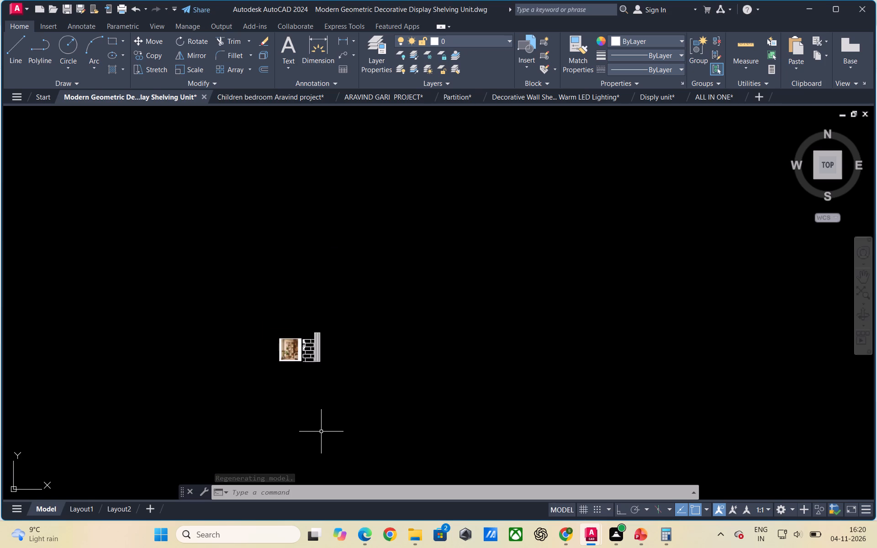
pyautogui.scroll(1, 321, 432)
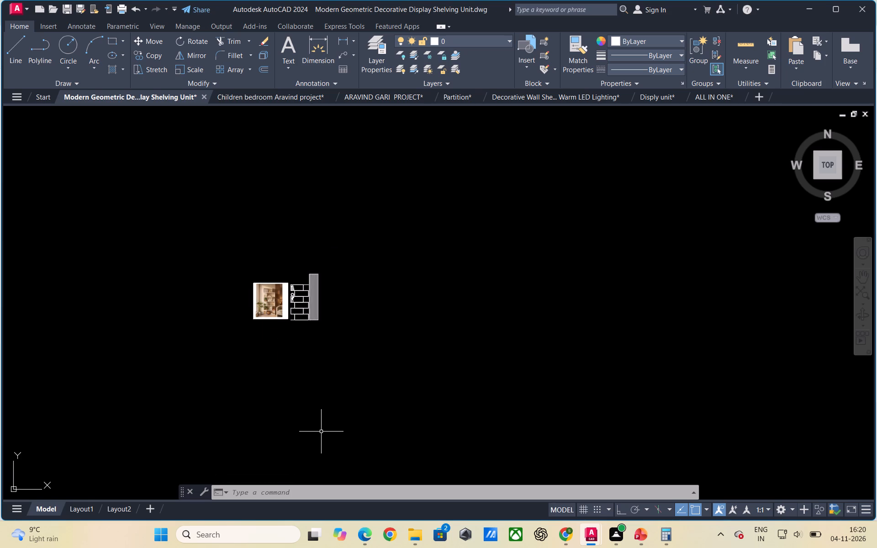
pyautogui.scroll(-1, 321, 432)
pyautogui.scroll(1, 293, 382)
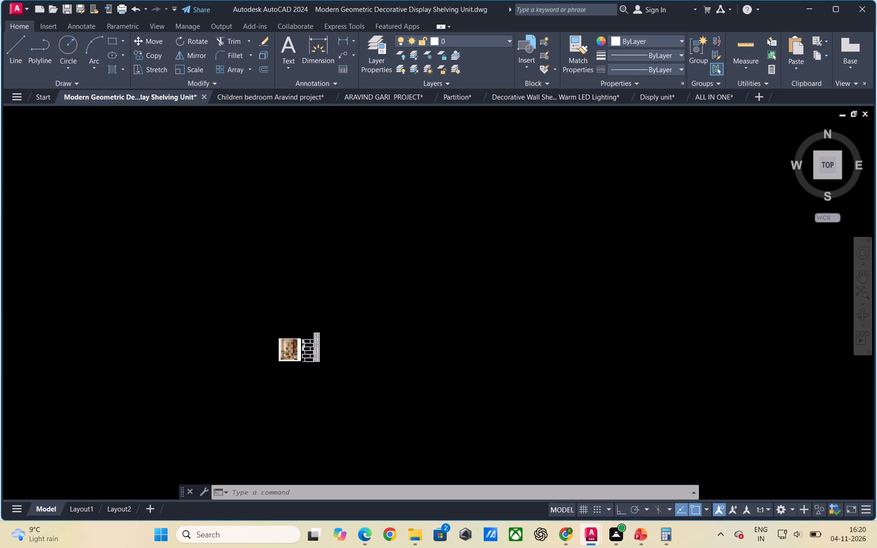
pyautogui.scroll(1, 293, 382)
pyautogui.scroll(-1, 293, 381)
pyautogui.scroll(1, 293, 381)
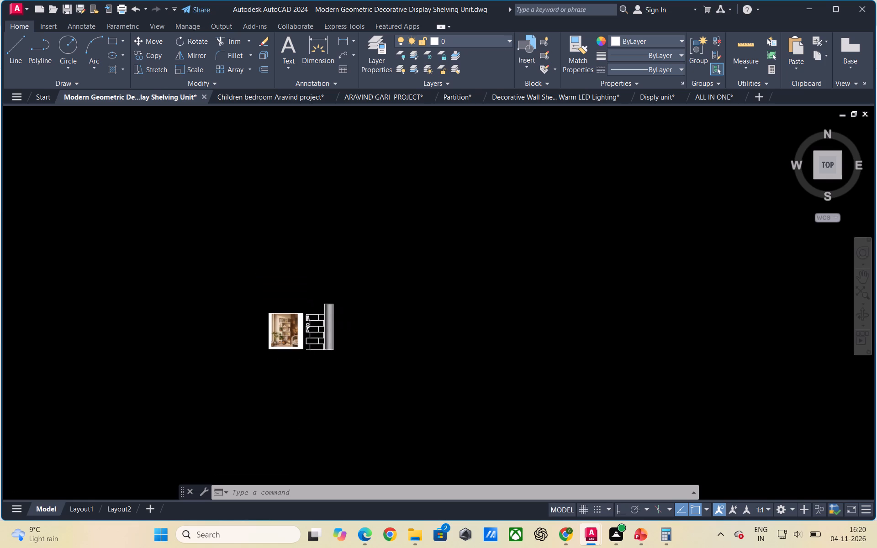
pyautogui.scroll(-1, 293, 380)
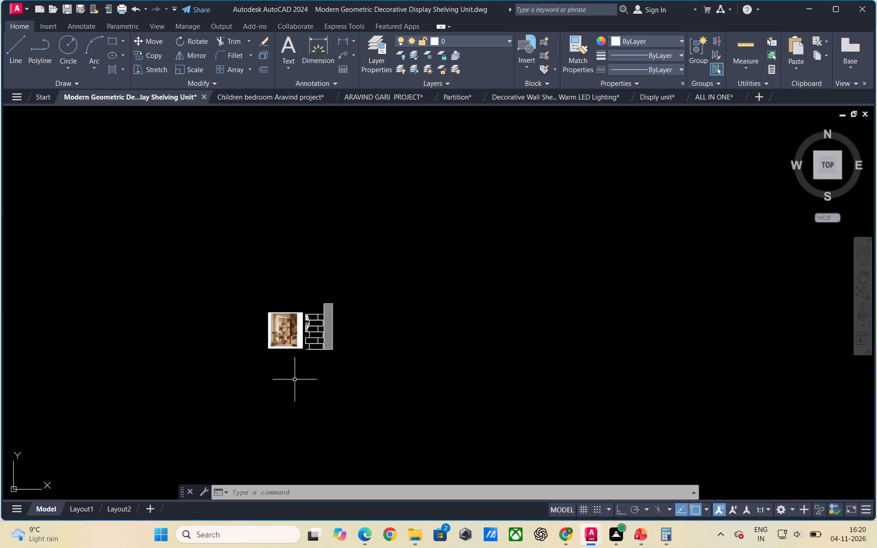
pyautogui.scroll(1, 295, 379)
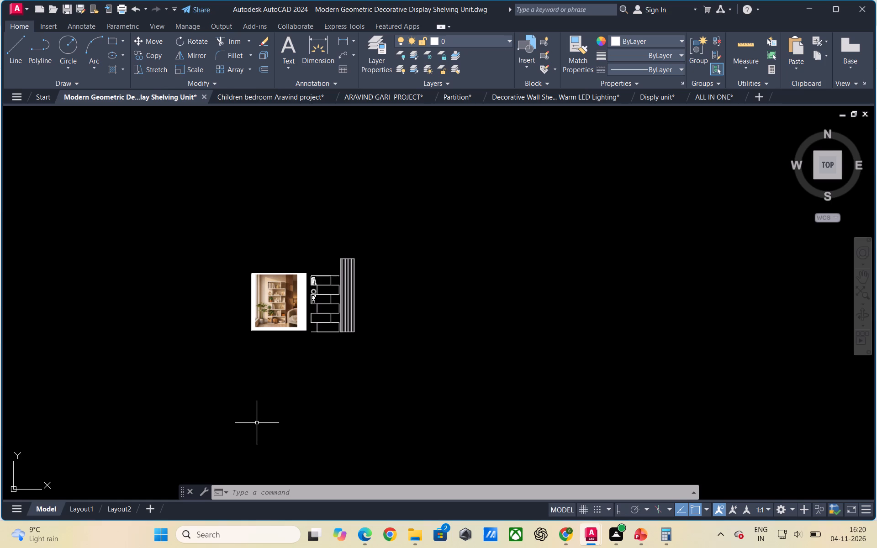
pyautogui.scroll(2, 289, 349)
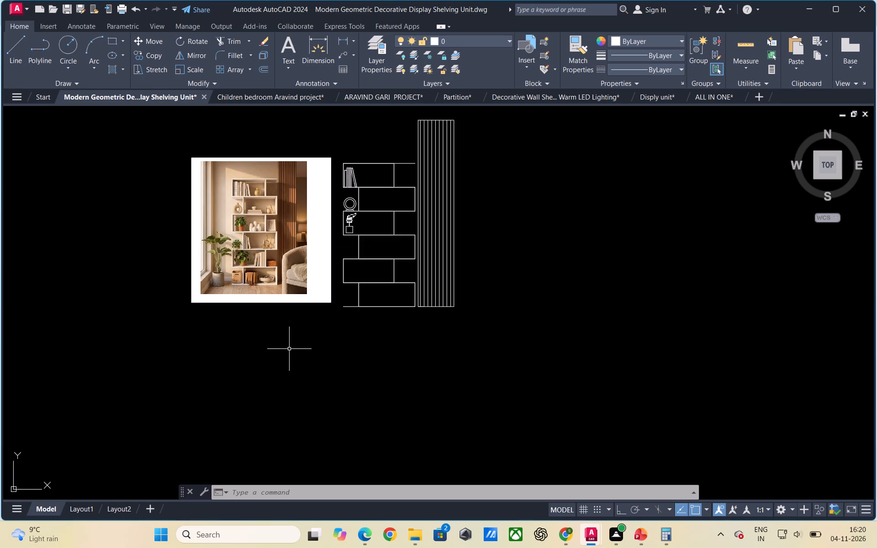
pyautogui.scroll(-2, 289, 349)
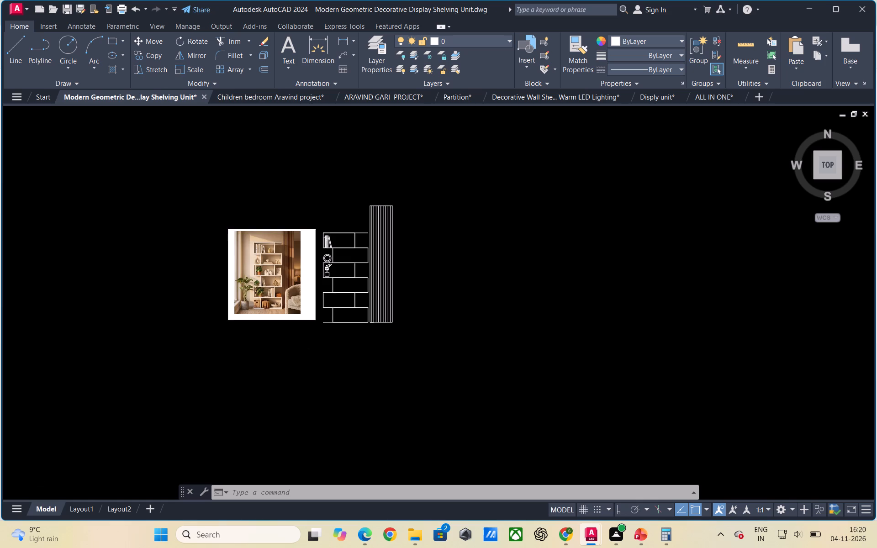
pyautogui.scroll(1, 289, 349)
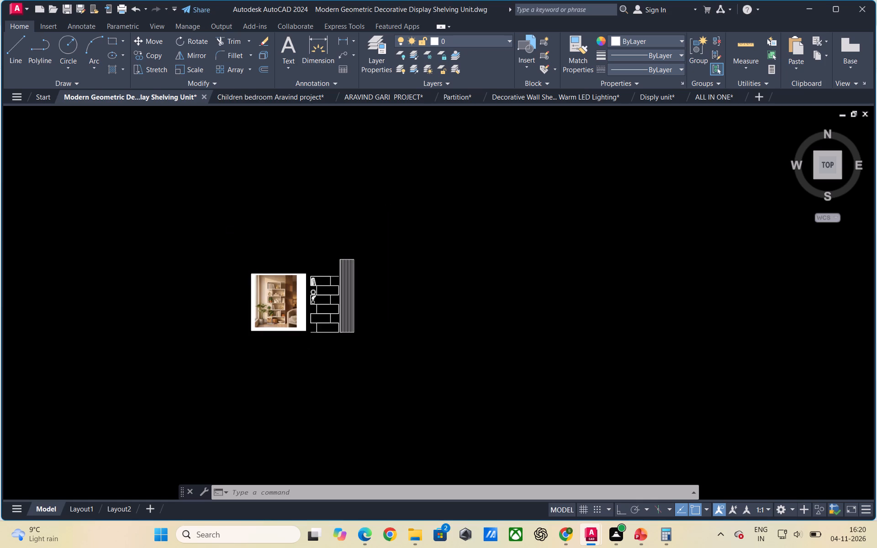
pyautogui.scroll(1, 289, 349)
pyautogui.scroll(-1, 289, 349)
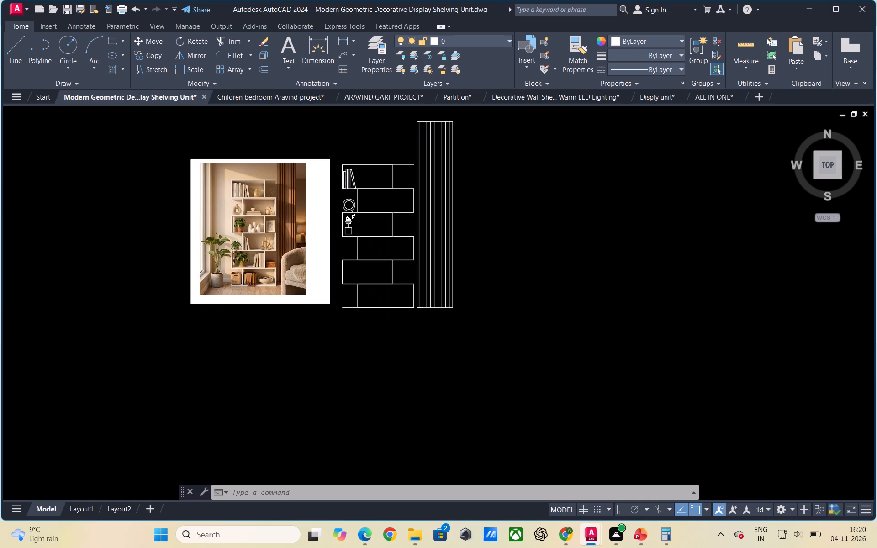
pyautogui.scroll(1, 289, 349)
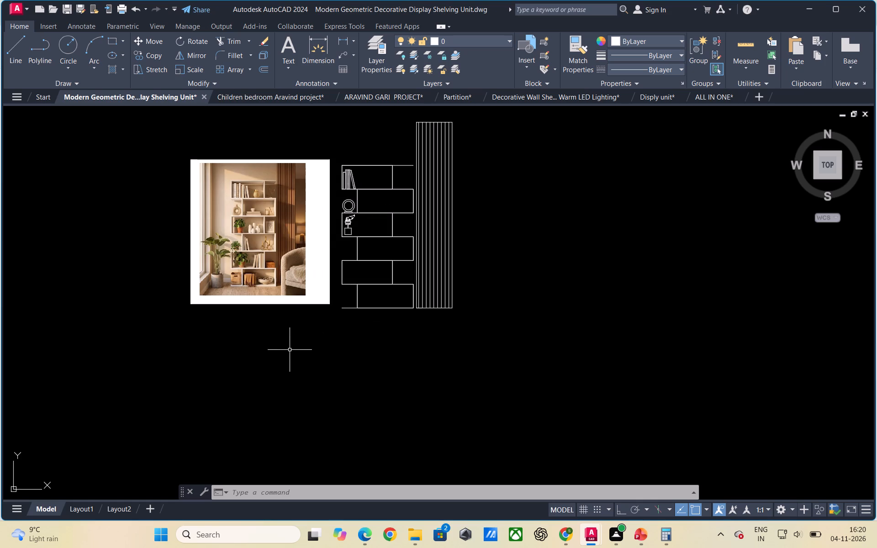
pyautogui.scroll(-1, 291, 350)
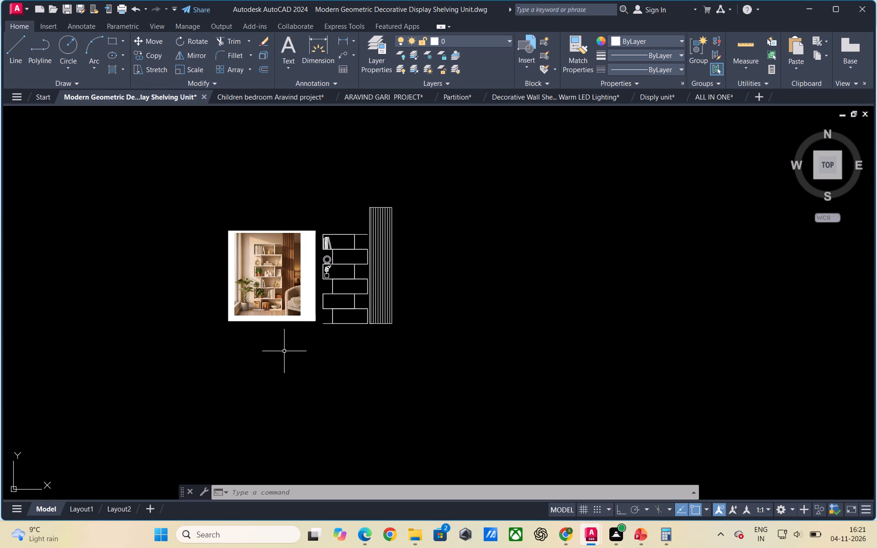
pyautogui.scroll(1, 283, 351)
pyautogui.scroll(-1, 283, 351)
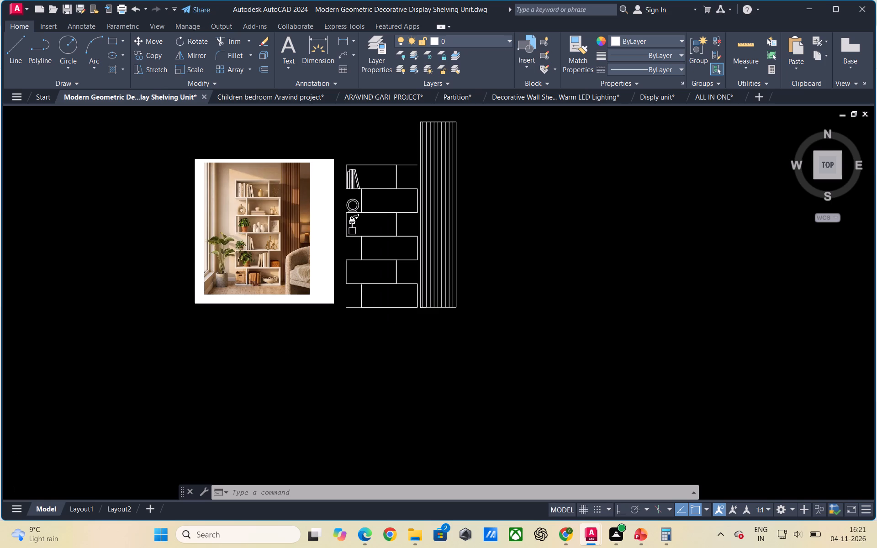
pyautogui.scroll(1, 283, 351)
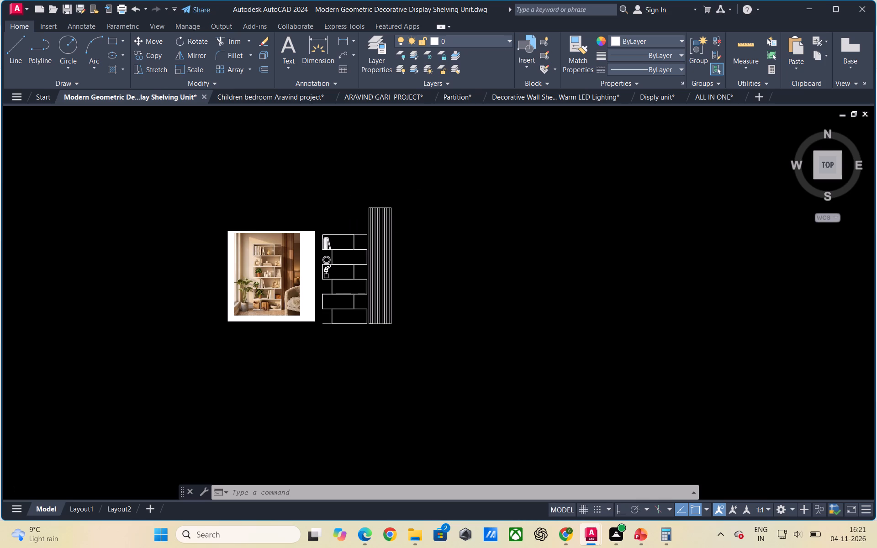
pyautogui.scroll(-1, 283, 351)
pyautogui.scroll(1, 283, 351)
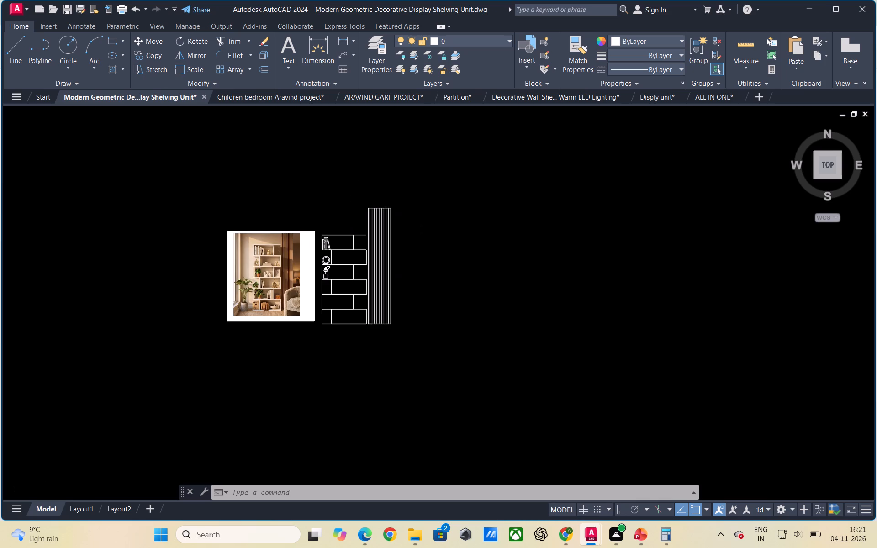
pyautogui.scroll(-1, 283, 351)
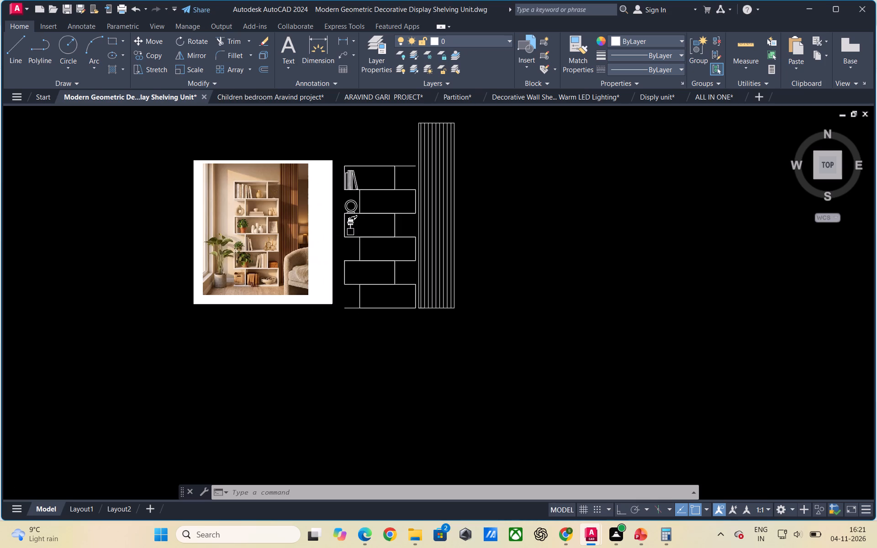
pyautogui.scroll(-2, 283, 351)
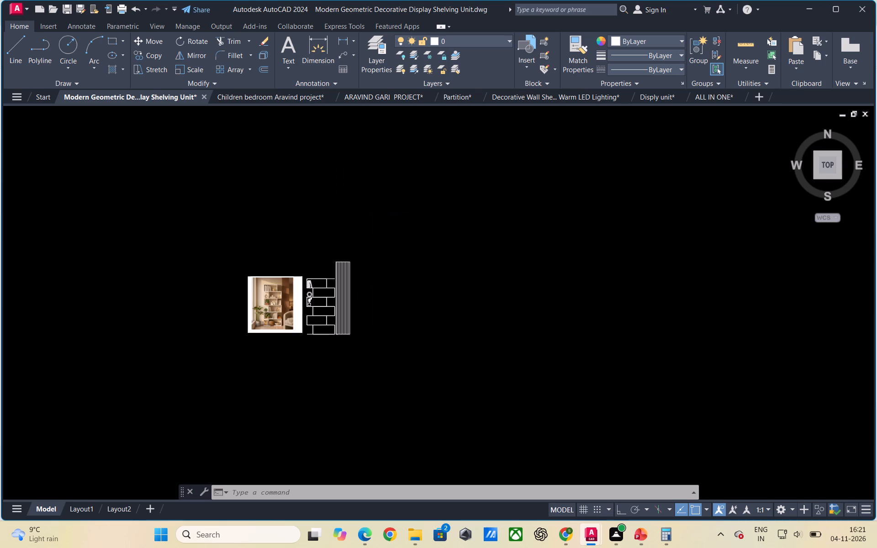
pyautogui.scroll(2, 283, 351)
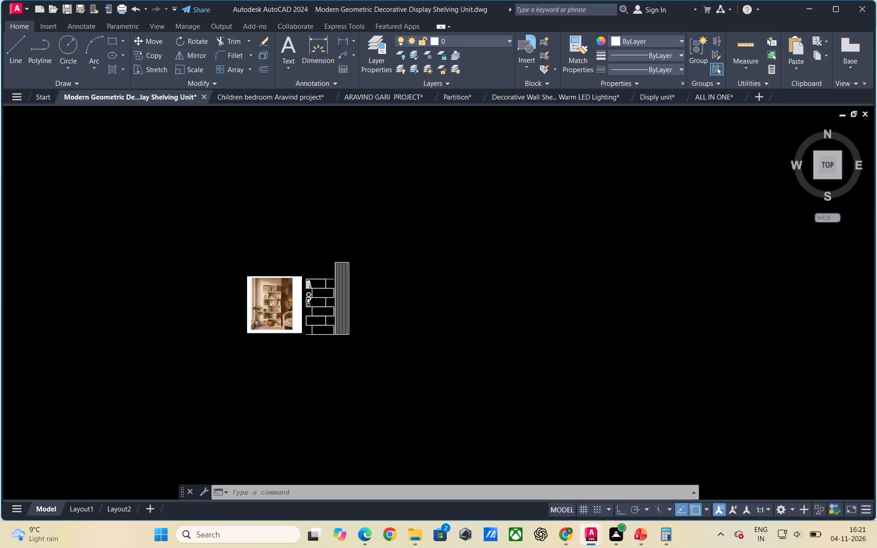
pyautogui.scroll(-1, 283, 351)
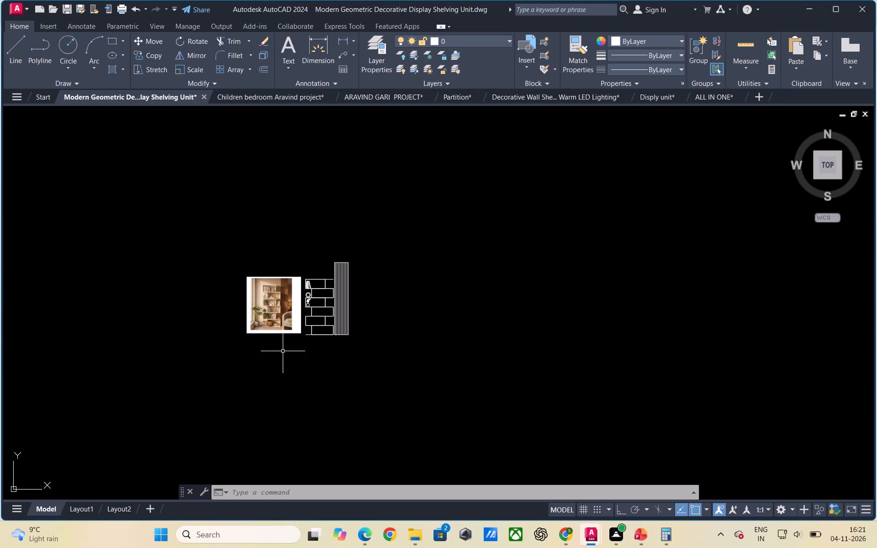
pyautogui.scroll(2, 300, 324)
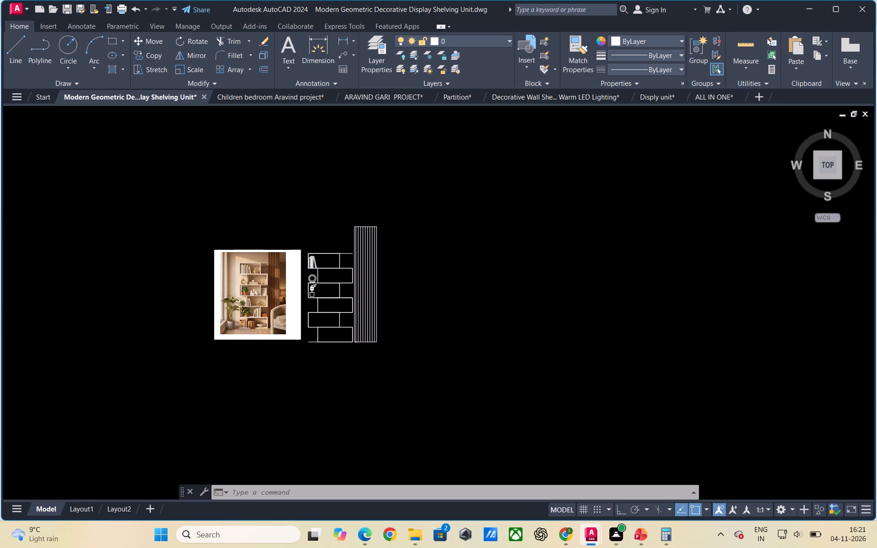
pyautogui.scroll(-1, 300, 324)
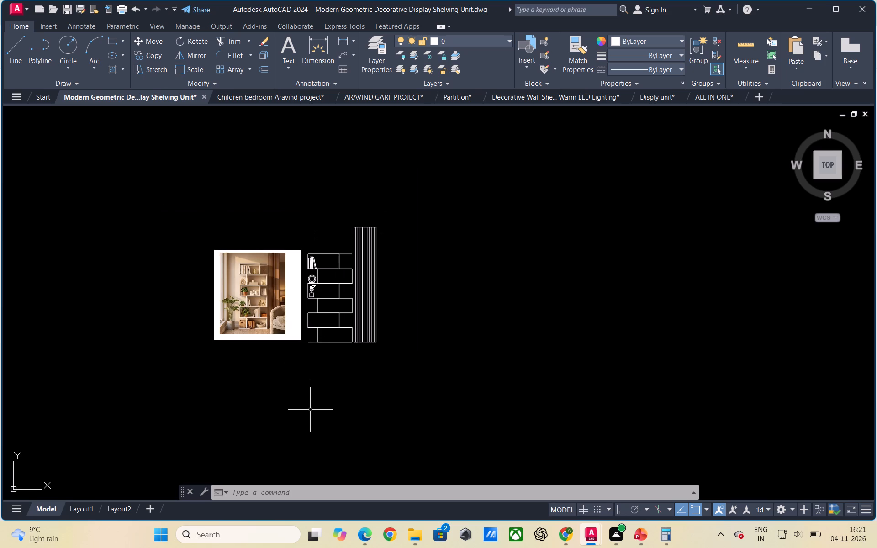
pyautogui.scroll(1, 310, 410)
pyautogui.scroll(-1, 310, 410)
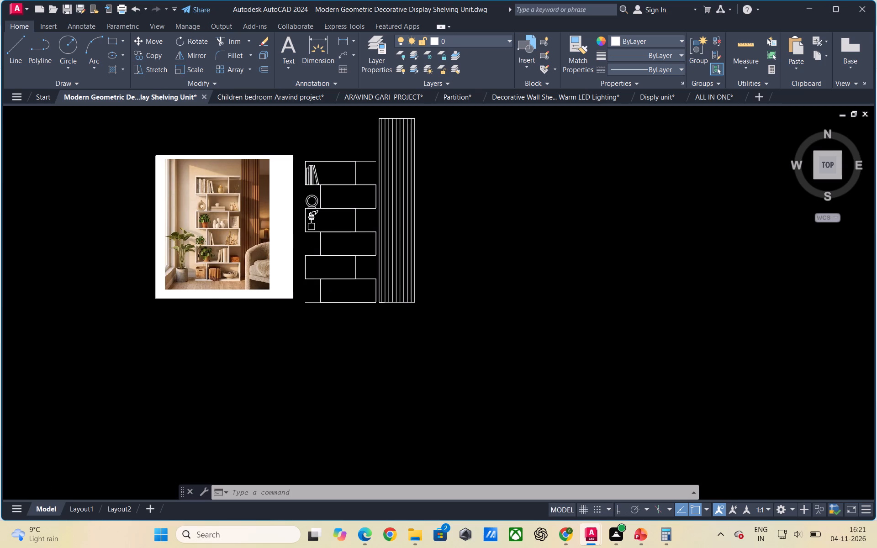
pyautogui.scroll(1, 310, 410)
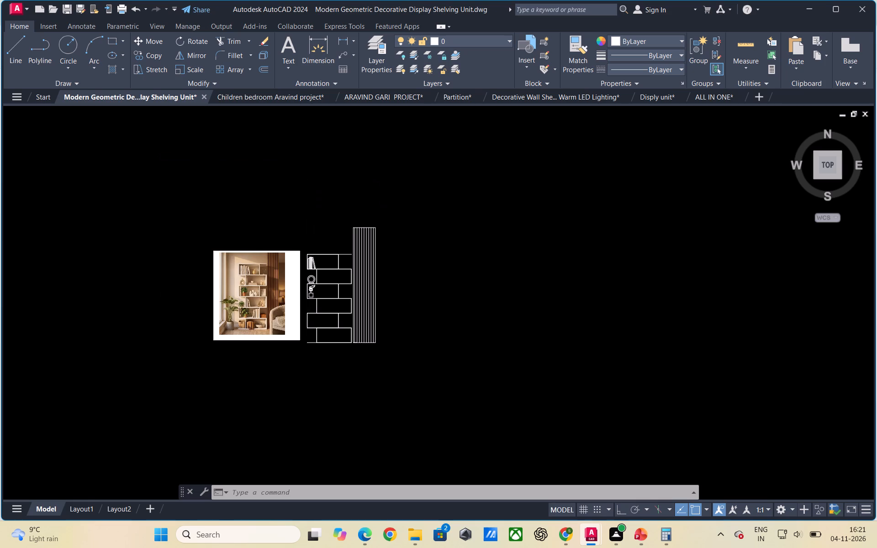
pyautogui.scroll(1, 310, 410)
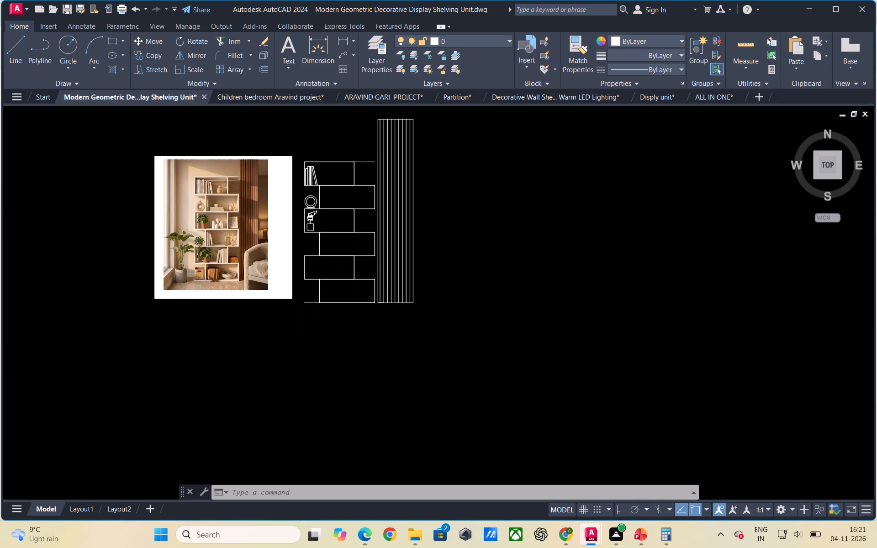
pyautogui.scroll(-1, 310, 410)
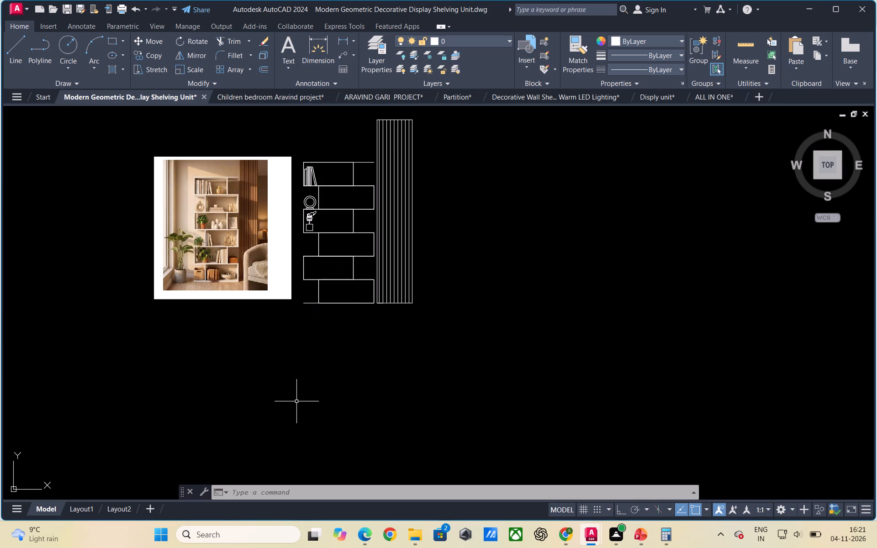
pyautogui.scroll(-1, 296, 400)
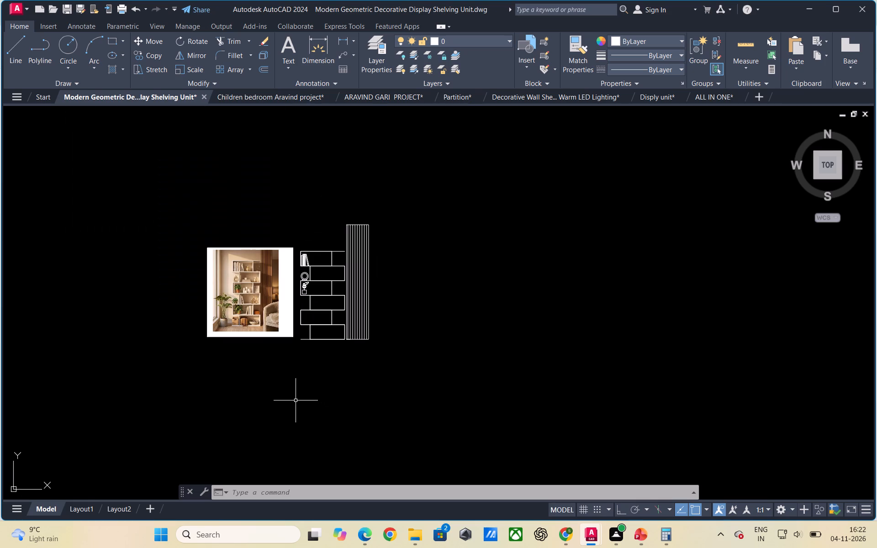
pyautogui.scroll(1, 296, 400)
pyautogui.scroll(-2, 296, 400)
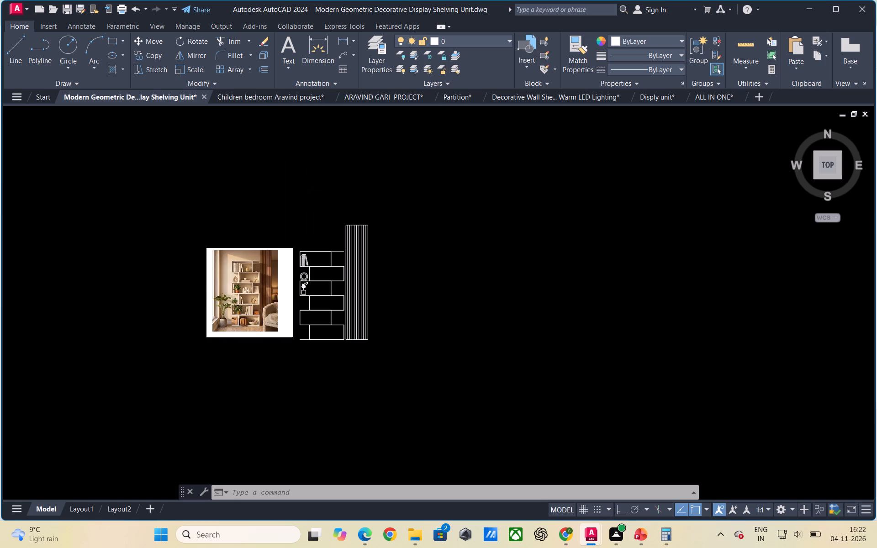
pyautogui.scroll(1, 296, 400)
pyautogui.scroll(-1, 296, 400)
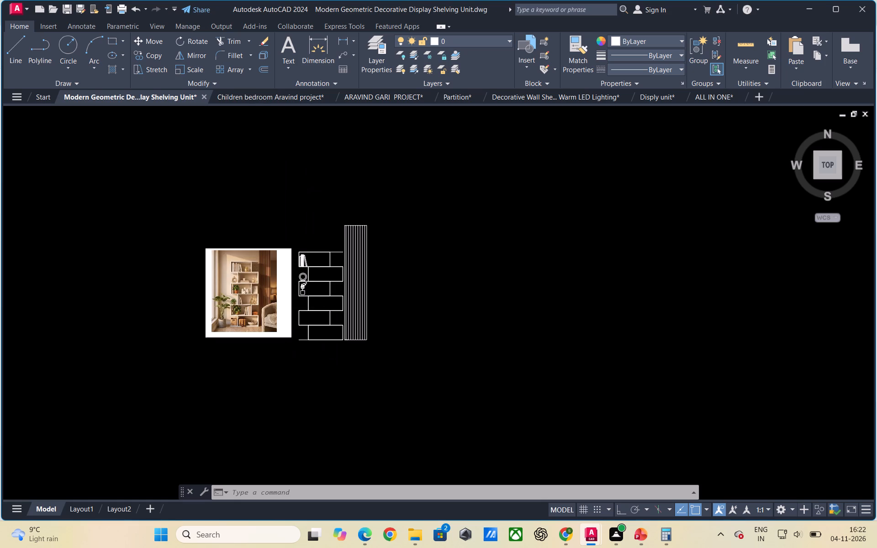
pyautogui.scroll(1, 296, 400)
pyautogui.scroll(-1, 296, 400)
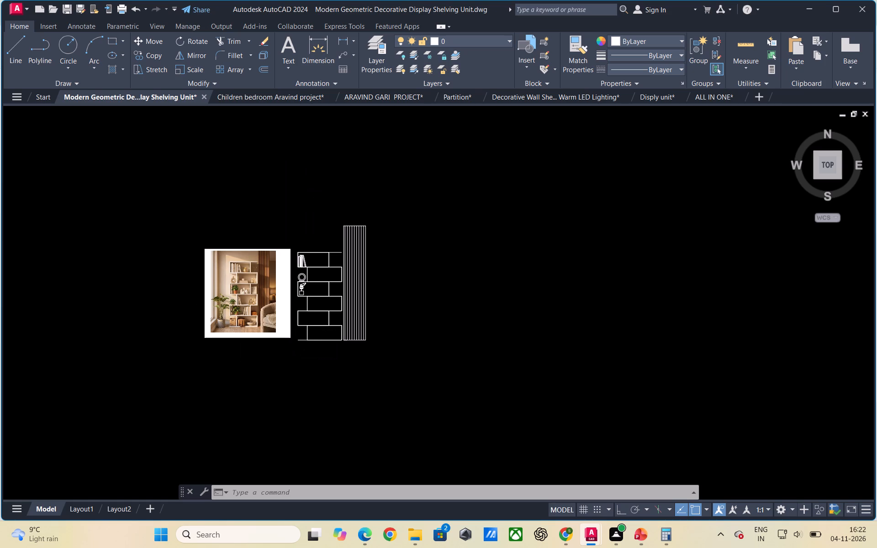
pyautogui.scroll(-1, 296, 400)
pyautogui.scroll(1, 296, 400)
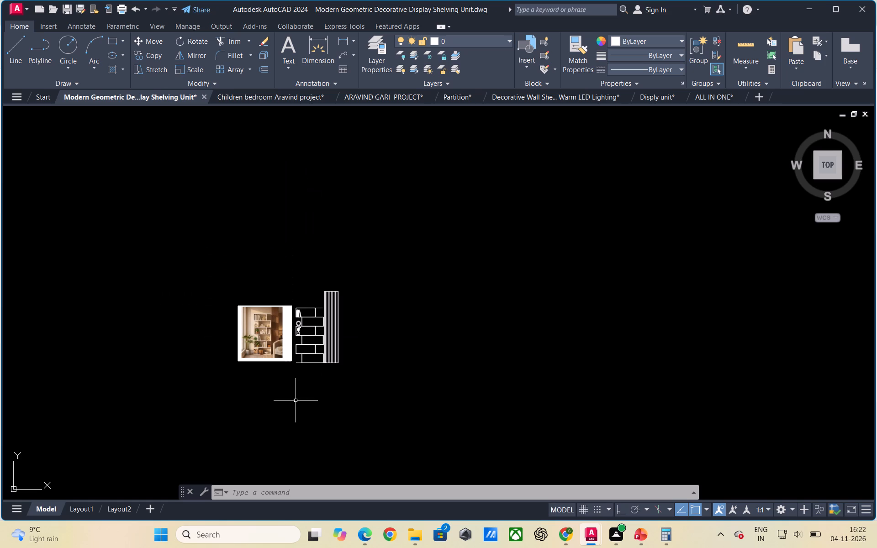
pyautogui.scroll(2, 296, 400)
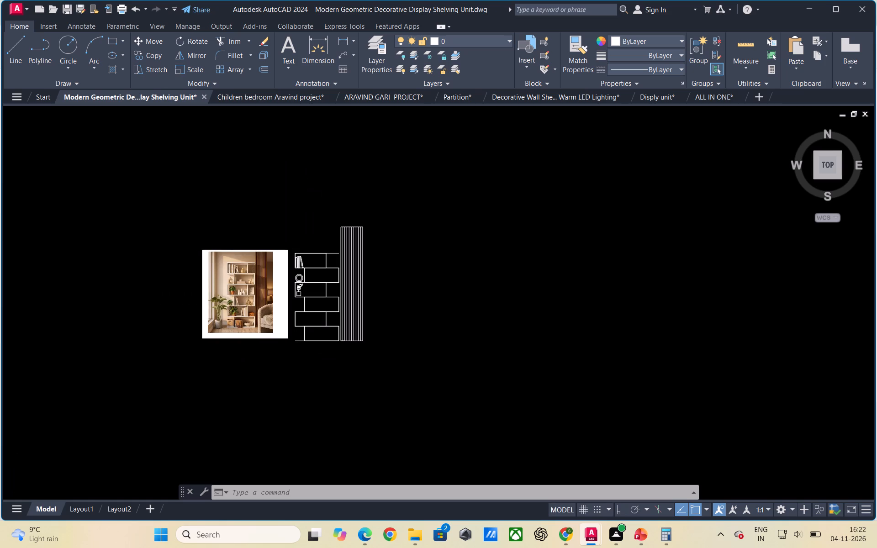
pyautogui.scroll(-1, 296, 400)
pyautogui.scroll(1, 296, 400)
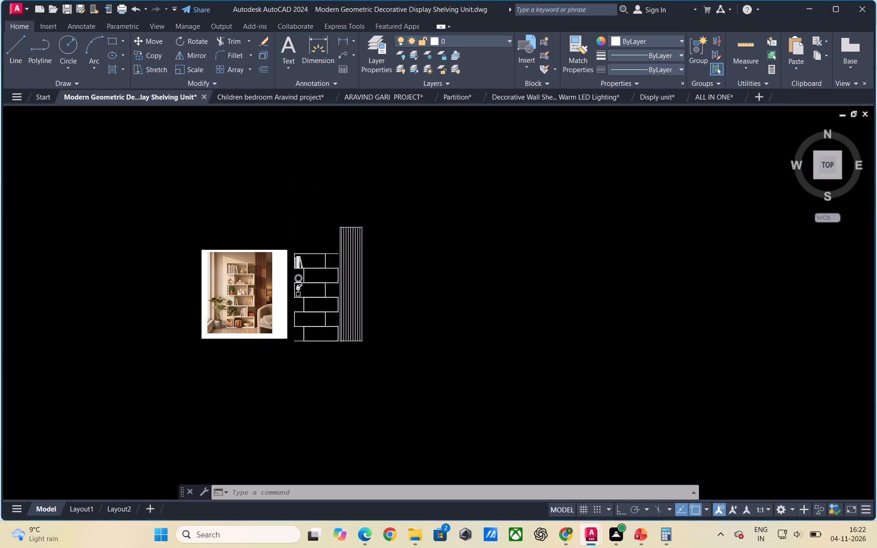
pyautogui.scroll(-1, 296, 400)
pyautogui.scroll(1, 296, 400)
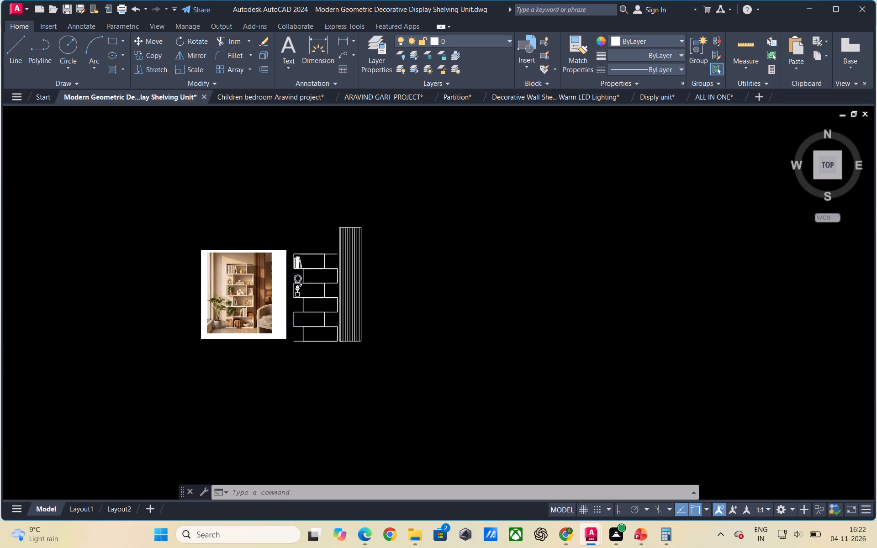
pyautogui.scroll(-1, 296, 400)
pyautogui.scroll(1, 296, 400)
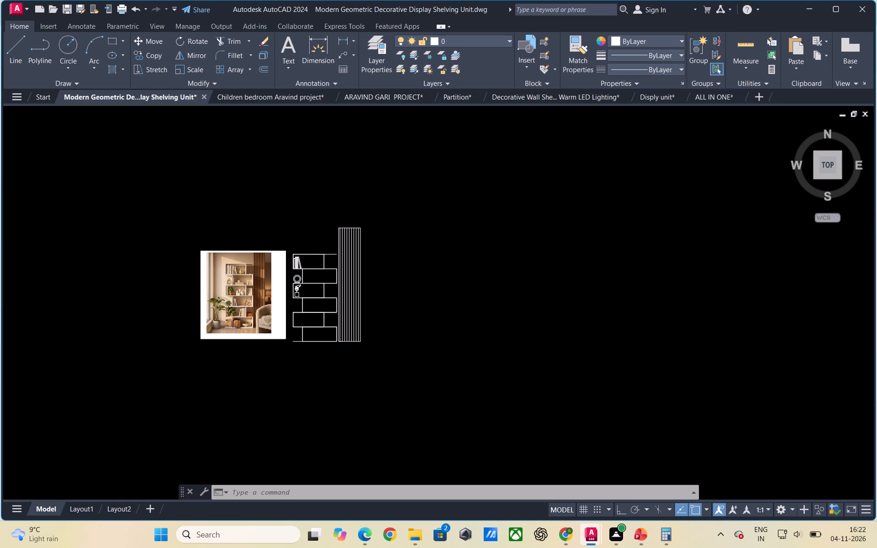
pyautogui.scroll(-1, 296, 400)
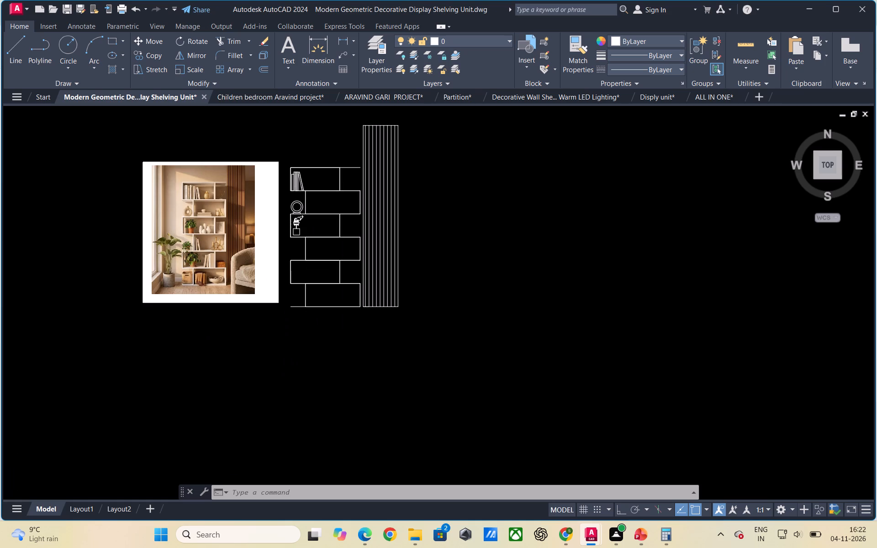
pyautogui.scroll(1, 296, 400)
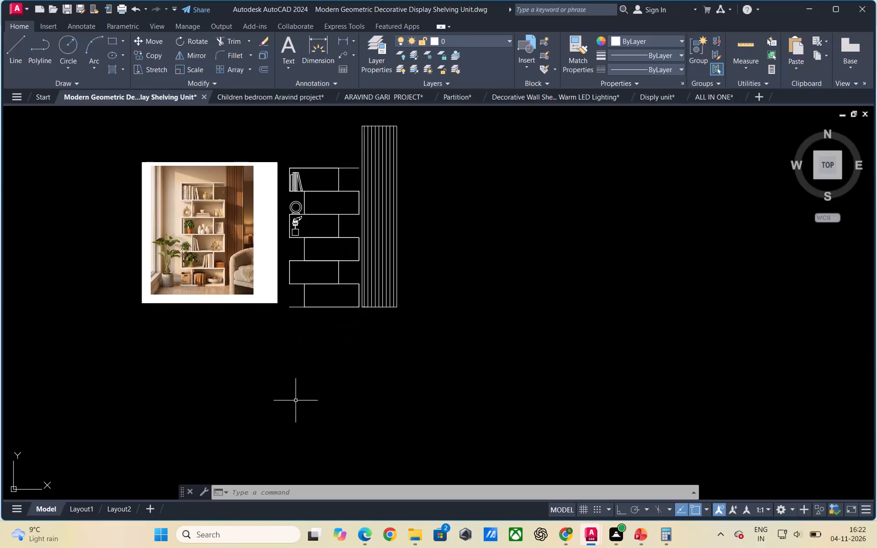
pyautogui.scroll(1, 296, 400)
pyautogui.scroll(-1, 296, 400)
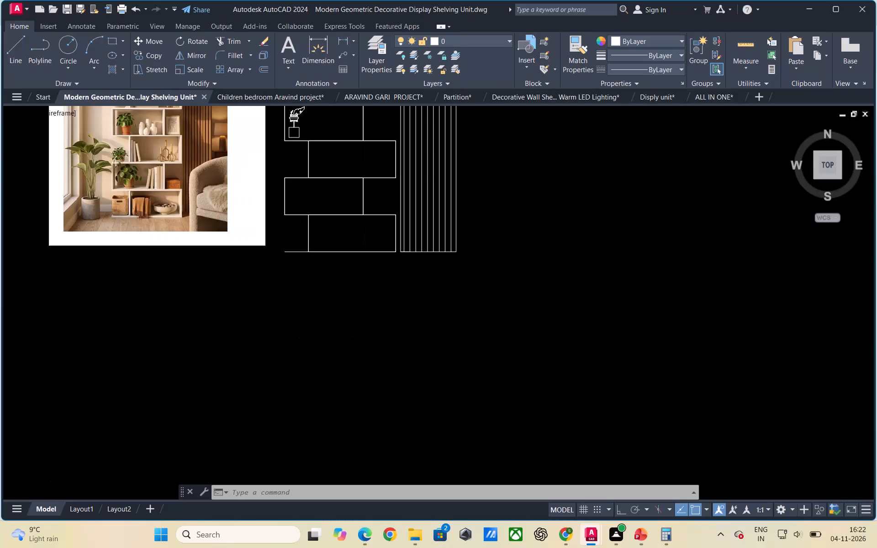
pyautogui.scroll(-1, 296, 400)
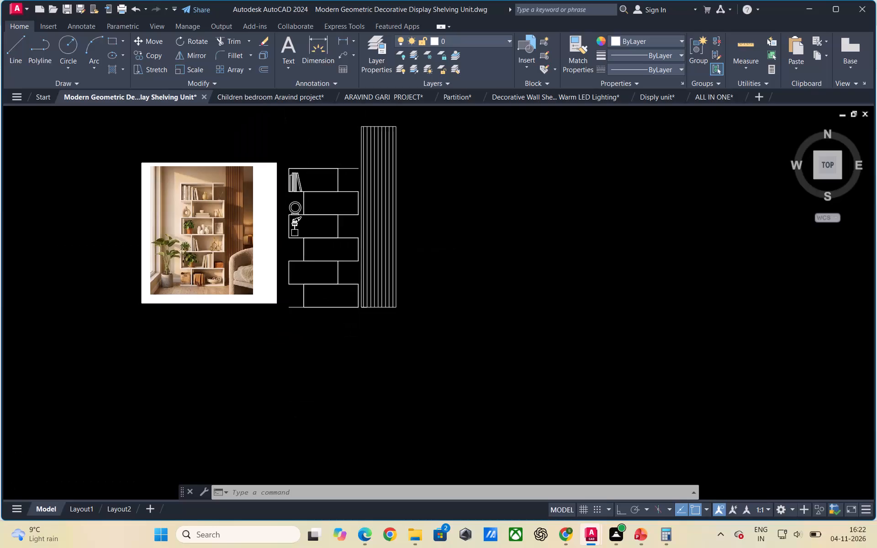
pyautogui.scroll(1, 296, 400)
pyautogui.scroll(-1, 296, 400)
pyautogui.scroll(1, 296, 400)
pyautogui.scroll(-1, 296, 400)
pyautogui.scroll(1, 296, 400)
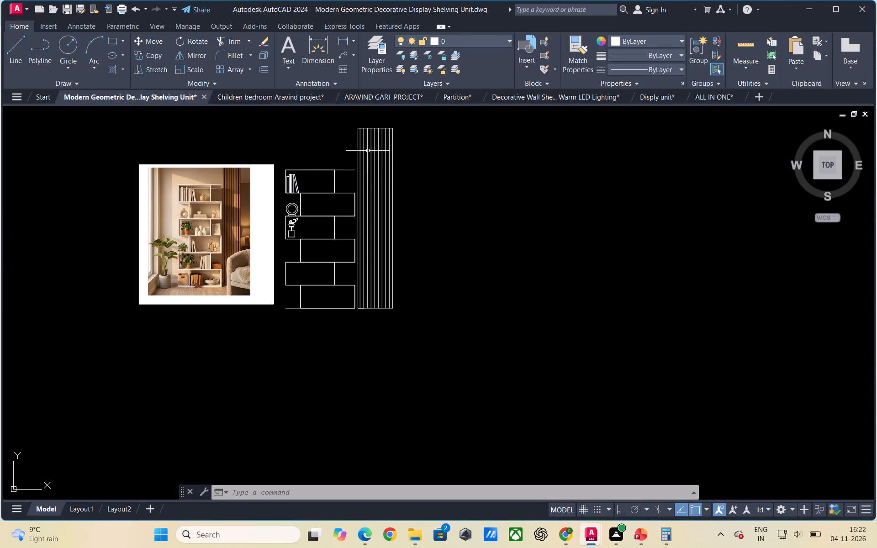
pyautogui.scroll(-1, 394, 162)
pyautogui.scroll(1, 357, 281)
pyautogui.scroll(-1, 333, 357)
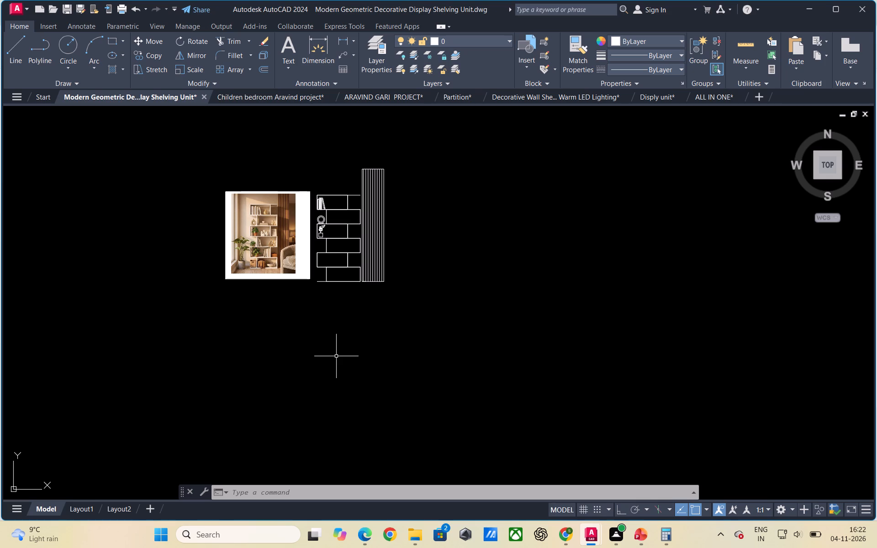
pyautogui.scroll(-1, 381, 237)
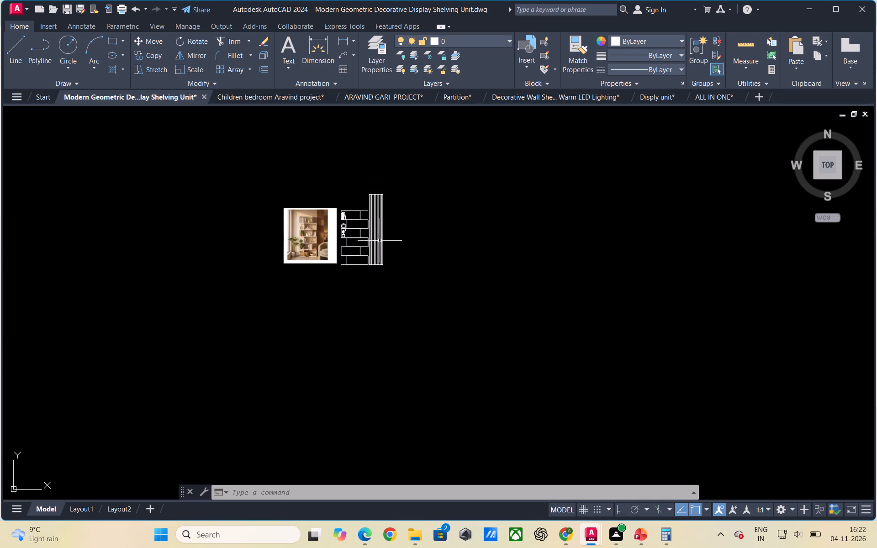
# Examine the decor in the reference photo's shelves against the partly furnished shelving unit elevation.
pyautogui.scroll(2, 332, 232)
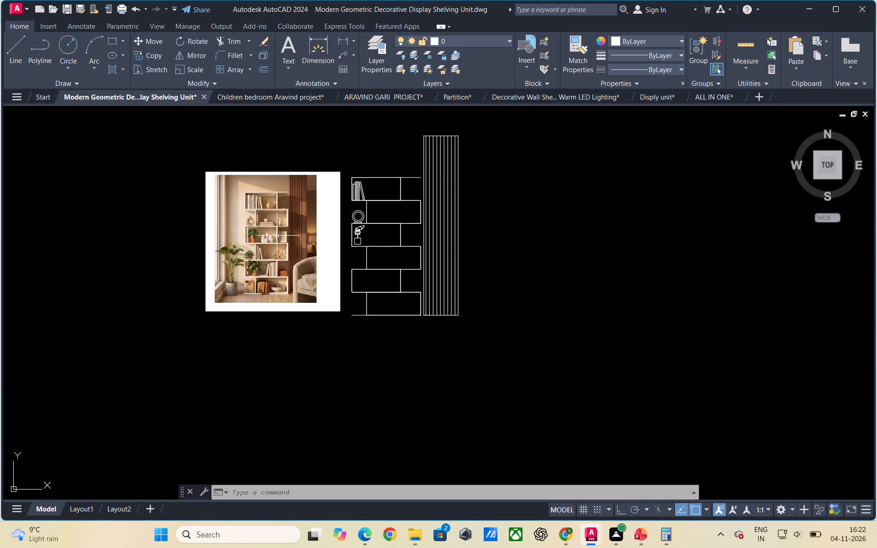
pyautogui.scroll(1, 267, 235)
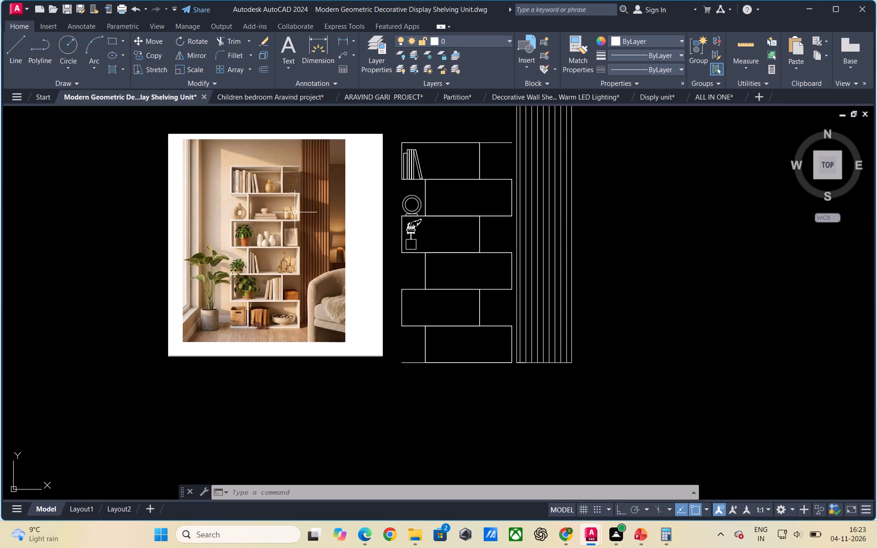
pyautogui.scroll(-1, 322, 273)
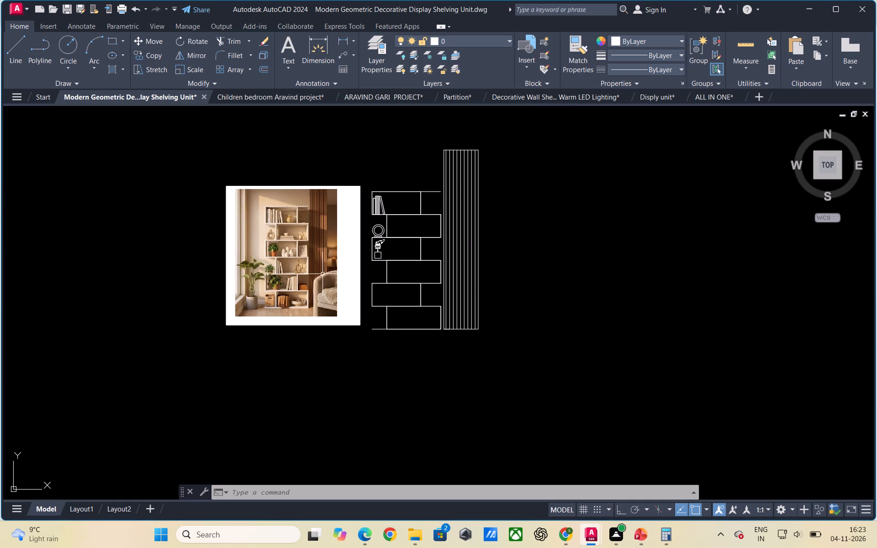
pyautogui.scroll(-1, 287, 281)
pyautogui.scroll(1, 324, 299)
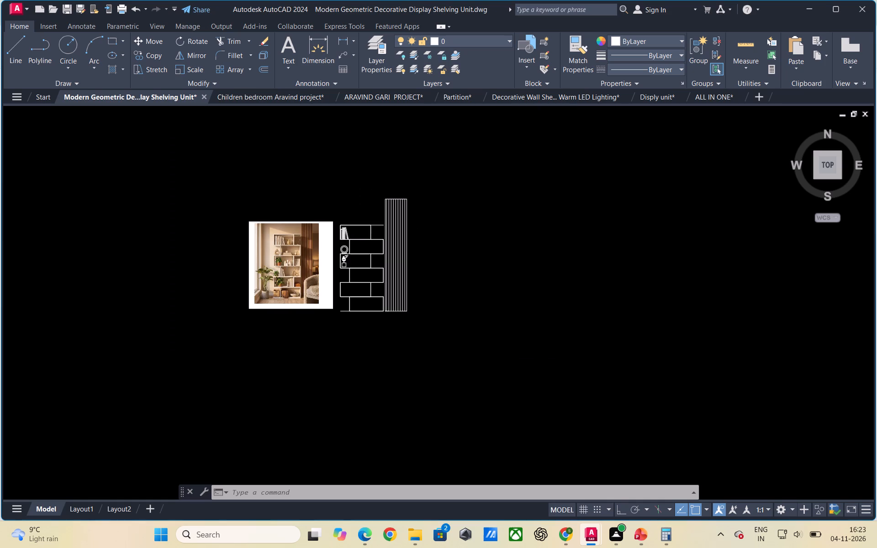
pyautogui.scroll(-1, 324, 299)
pyautogui.scroll(-1, 339, 334)
pyautogui.scroll(1, 320, 313)
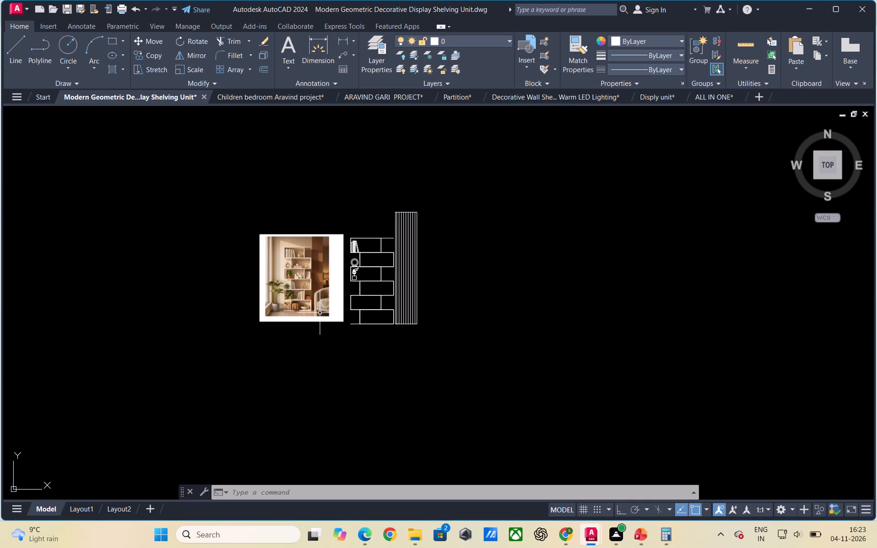
pyautogui.scroll(1, 339, 273)
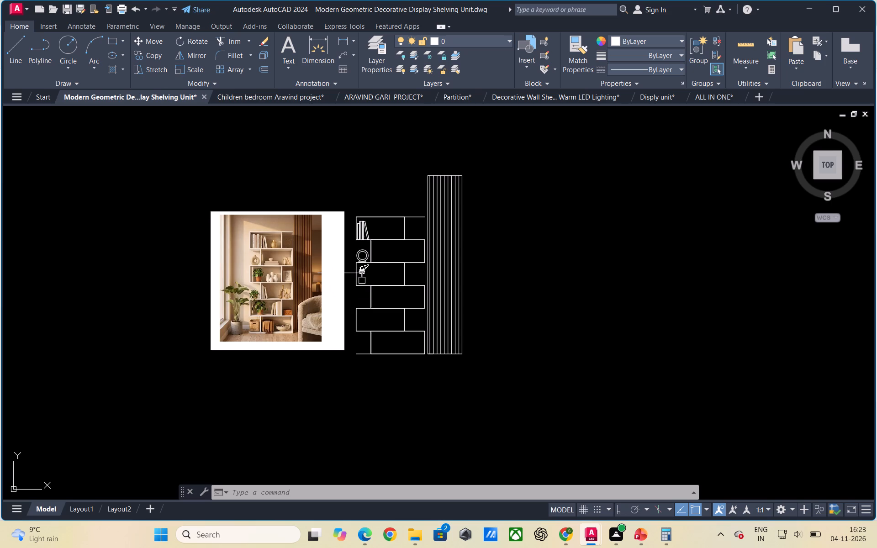
pyautogui.scroll(-1, 339, 273)
pyautogui.scroll(2, 336, 293)
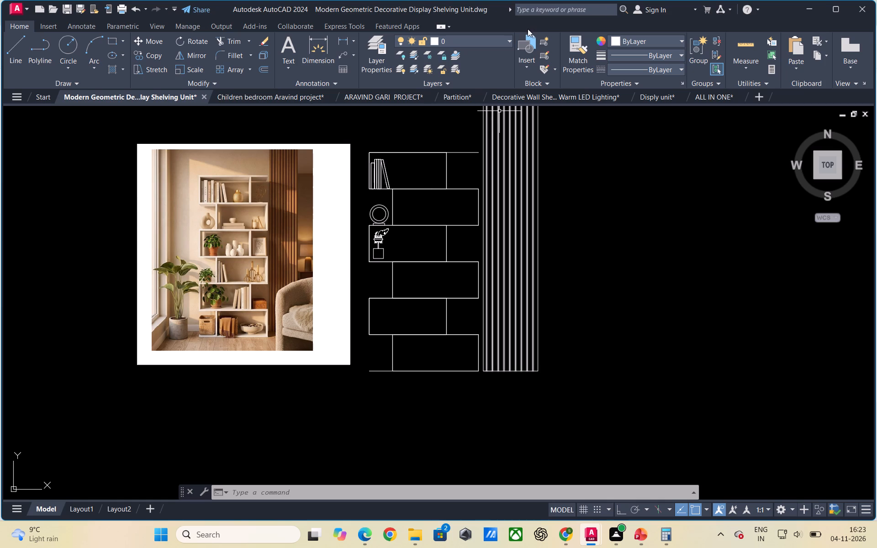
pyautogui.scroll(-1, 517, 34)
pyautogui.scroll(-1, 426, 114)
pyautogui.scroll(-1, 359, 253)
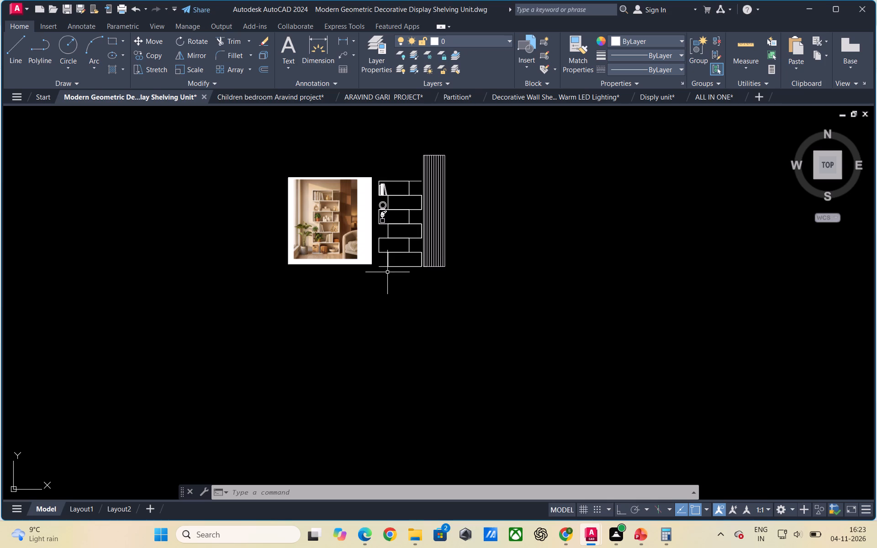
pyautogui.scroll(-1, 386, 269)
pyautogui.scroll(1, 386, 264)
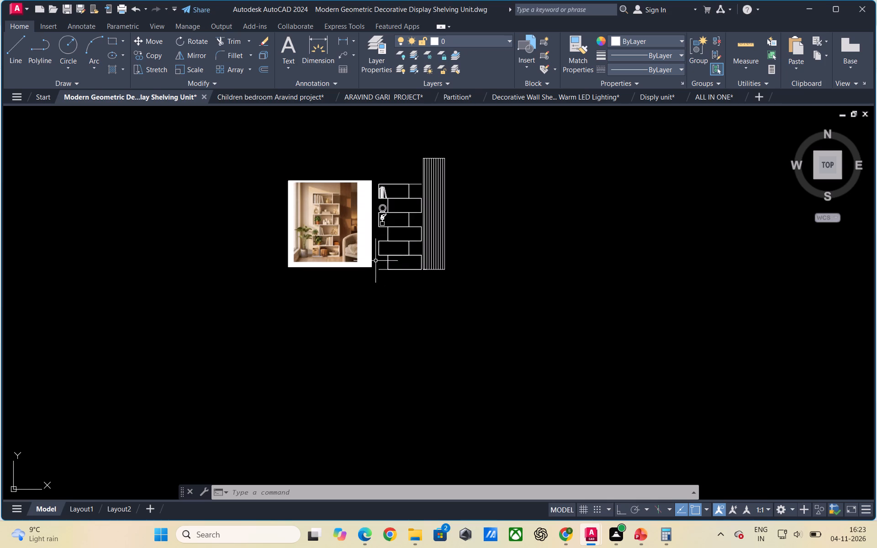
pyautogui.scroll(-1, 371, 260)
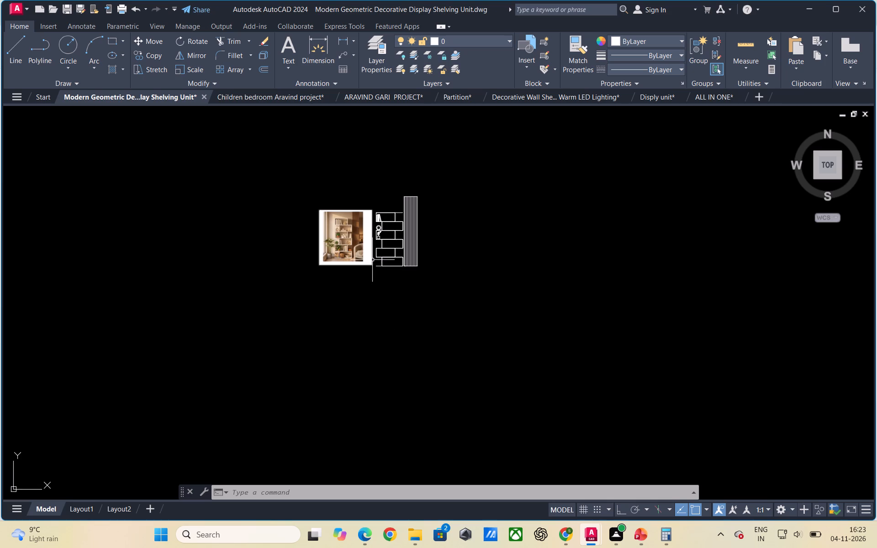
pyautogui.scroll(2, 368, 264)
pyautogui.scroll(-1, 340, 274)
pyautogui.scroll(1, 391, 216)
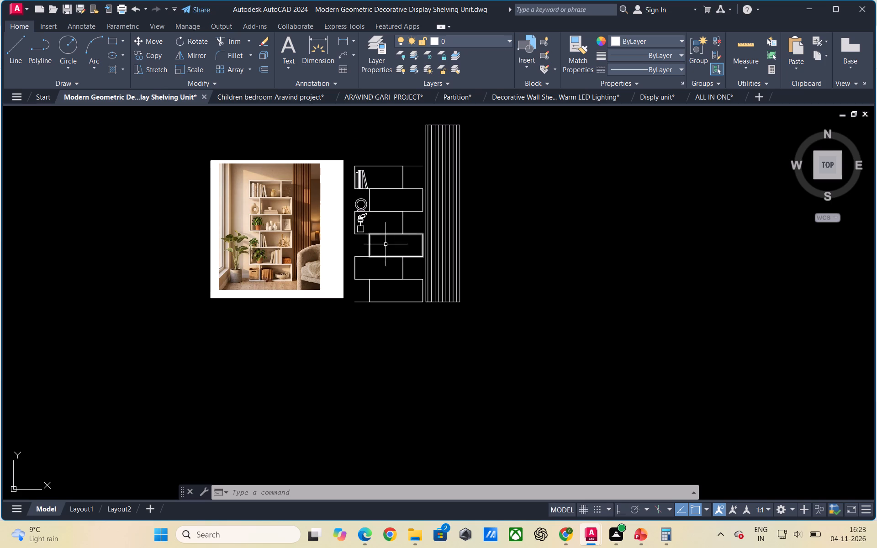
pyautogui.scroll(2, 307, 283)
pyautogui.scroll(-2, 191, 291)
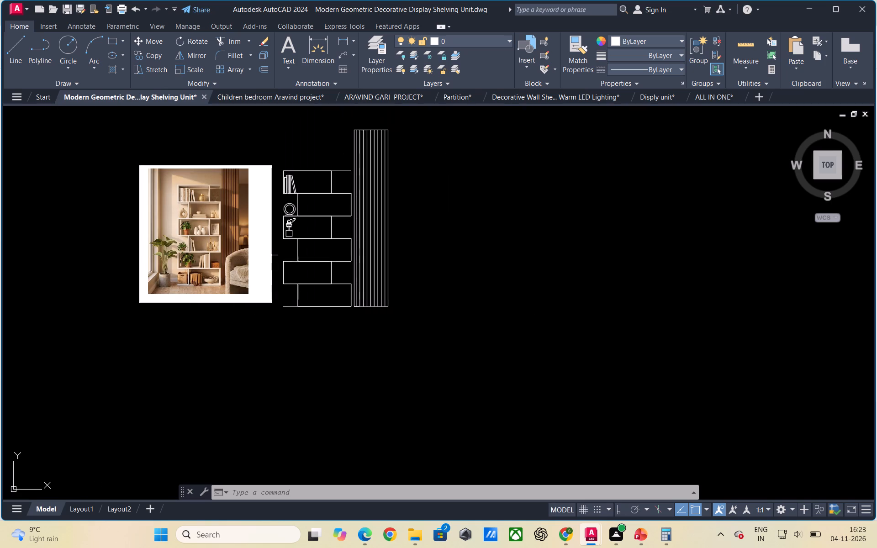
# Copy the potted plant on its square base from the third row's large compartment into the fifth row's large compartment.
pyautogui.scroll(2, 295, 223)
pyautogui.scroll(-1, 351, 242)
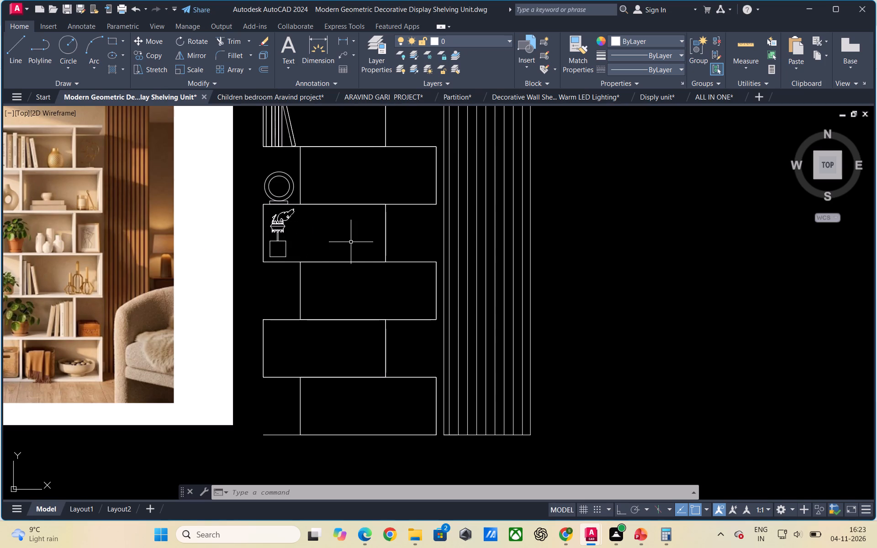
pyautogui.click(310, 246)
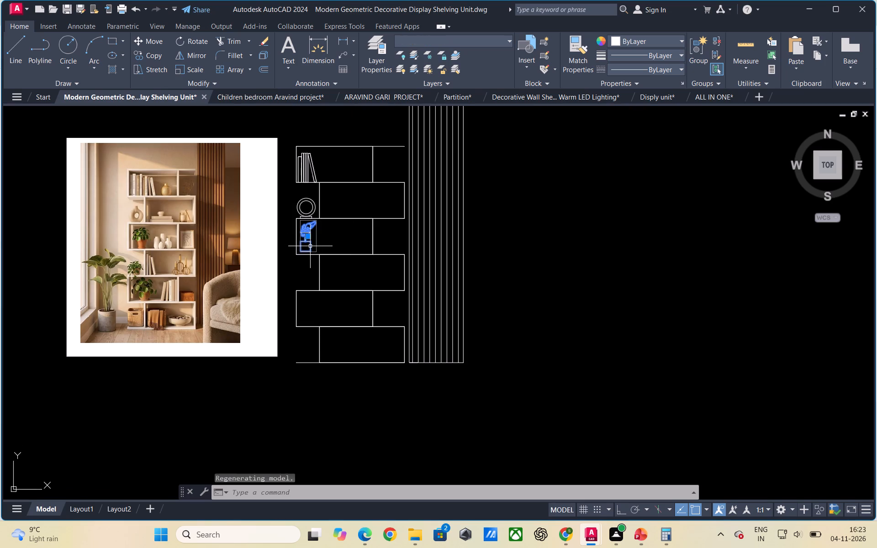
pyautogui.rightClick(310, 246)
pyautogui.click(345, 341)
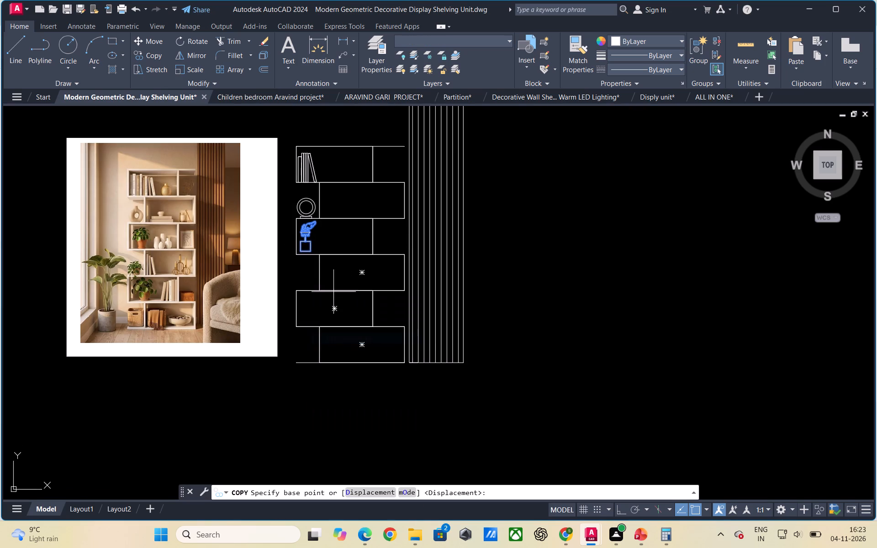
pyautogui.scroll(1, 325, 265)
pyautogui.click(301, 243)
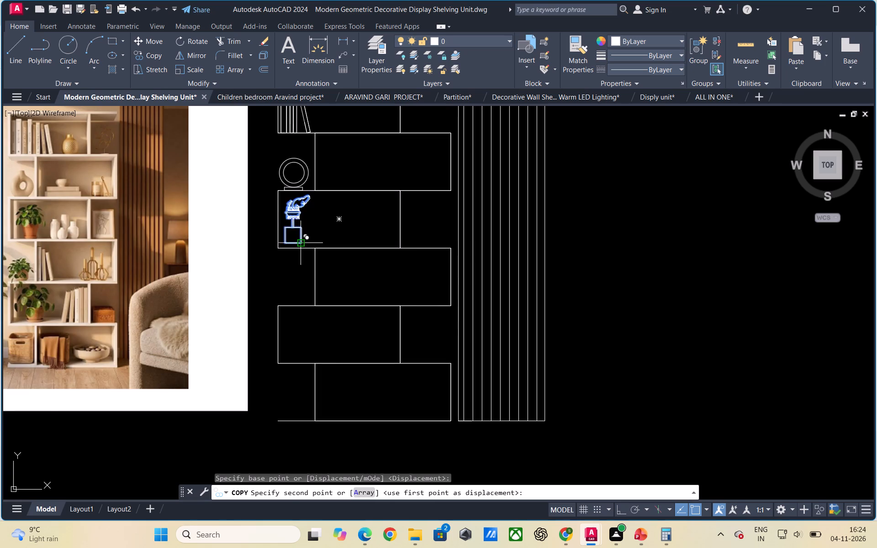
pyautogui.scroll(-1, 312, 257)
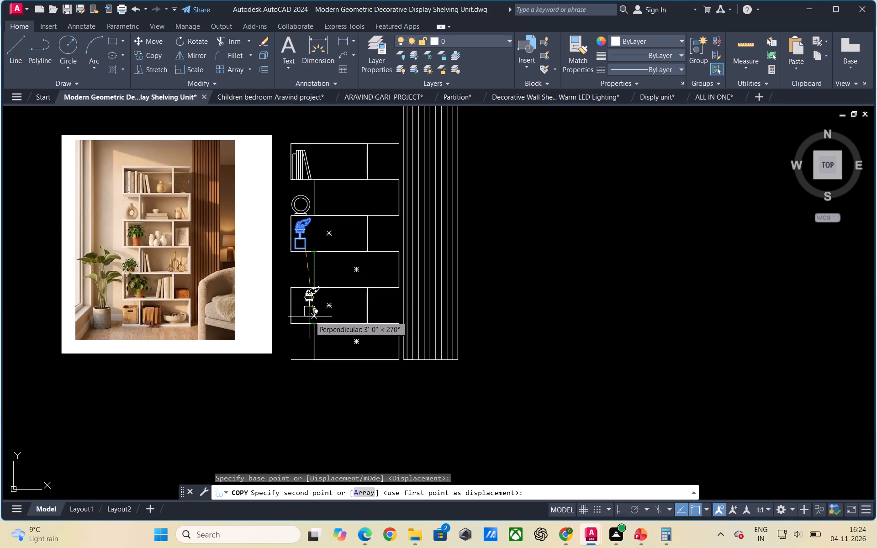
pyautogui.click(310, 316)
pyautogui.press('Escape')
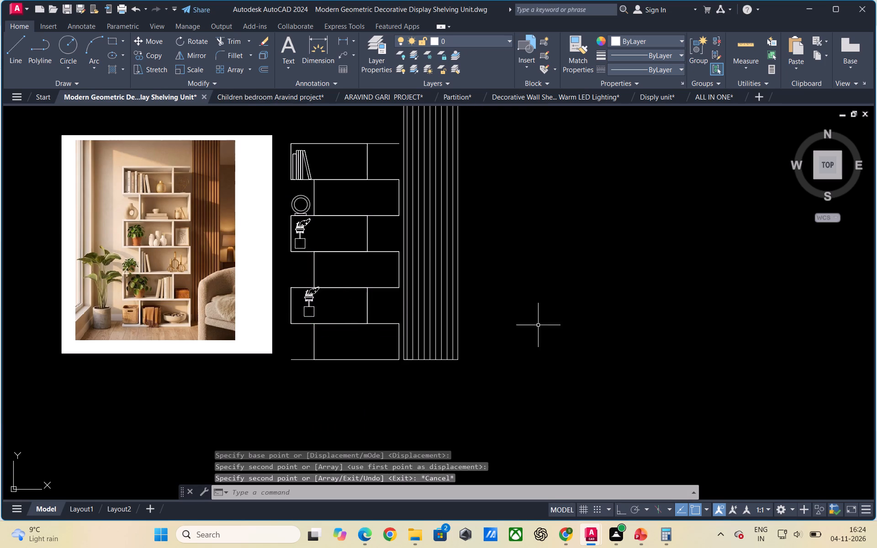
# Save the shelving unit drawing.
pyautogui.hotkey('ctrl', 's')
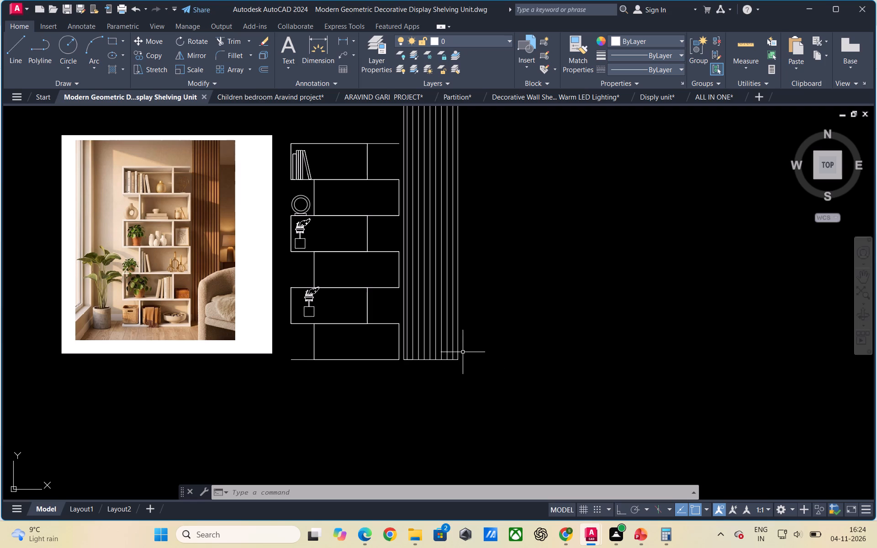
pyautogui.scroll(-1, 403, 364)
pyautogui.scroll(1, 357, 384)
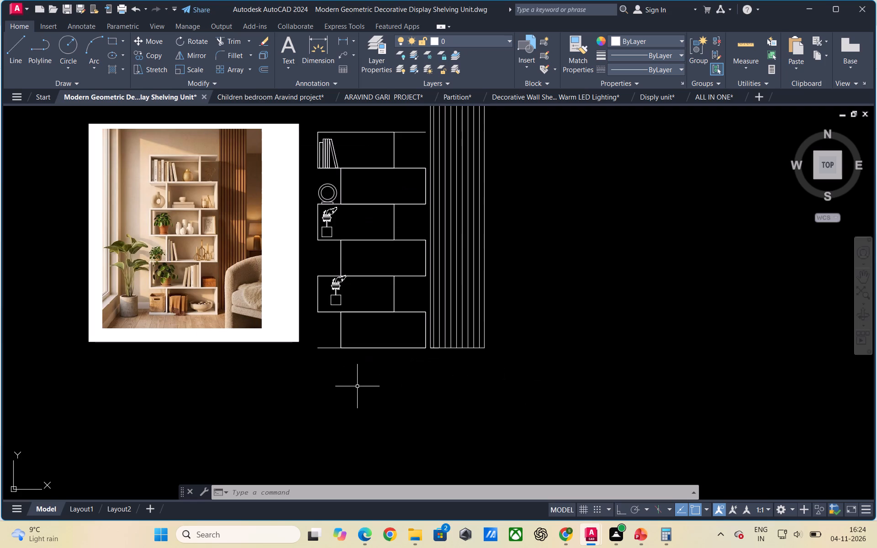
pyautogui.hotkey('ctrl', 's')
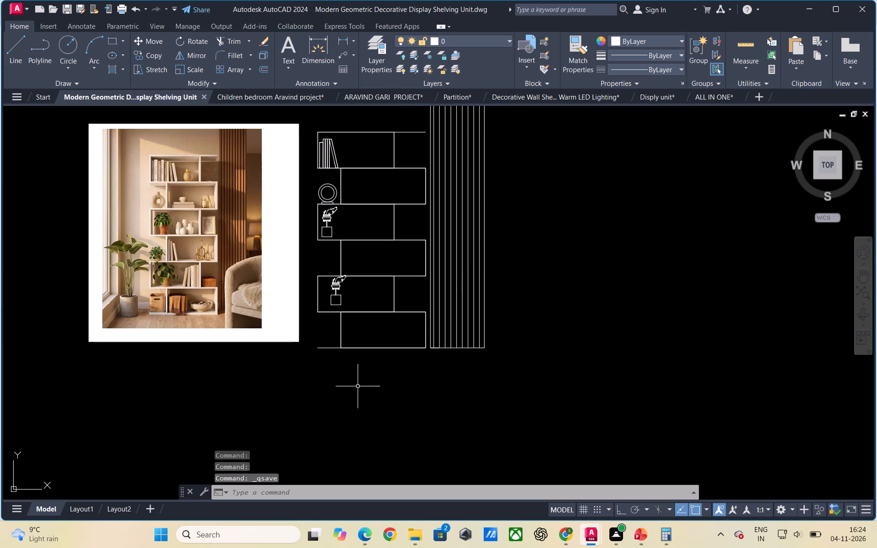
# Examine the reference photo's shelf decor against the shelving unit elevation to see which compartments still need items.
pyautogui.scroll(-1, 328, 386)
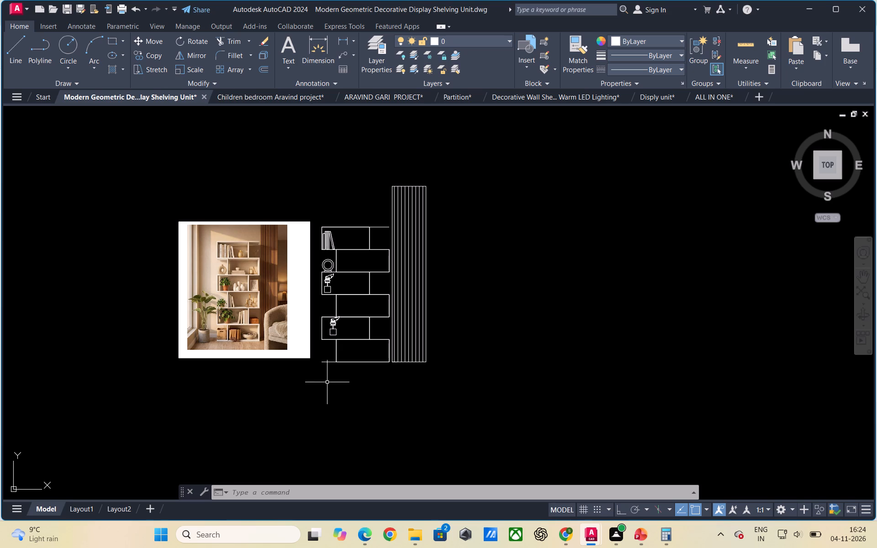
pyautogui.scroll(-1, 306, 383)
pyautogui.scroll(1, 339, 383)
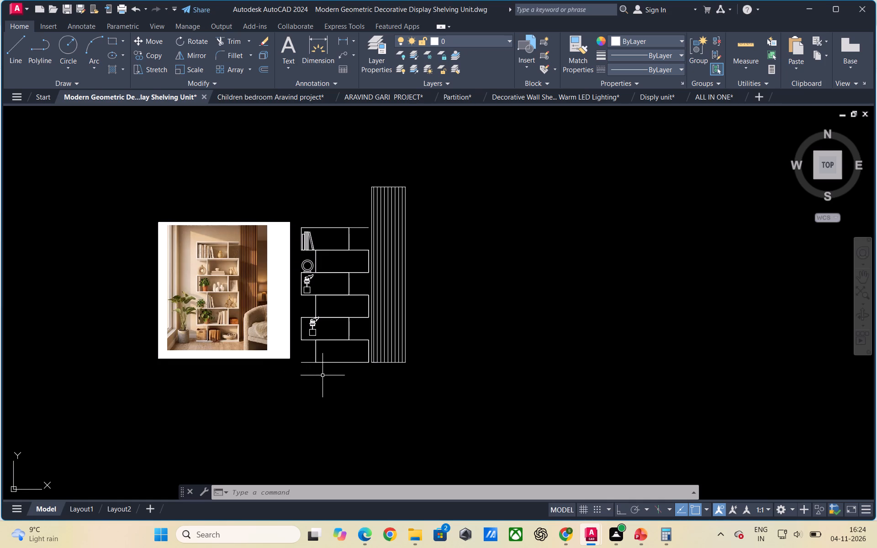
pyautogui.scroll(1, 322, 375)
pyautogui.scroll(-1, 334, 375)
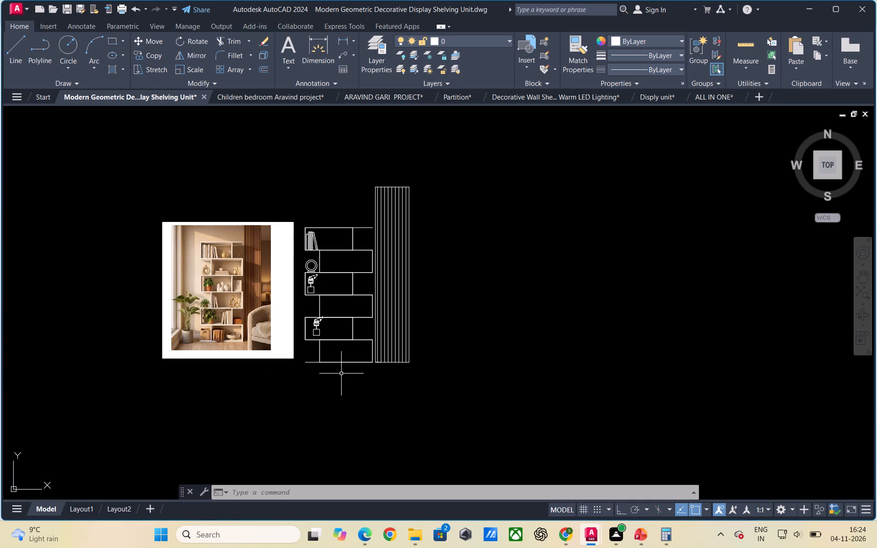
pyautogui.scroll(-1, 259, 376)
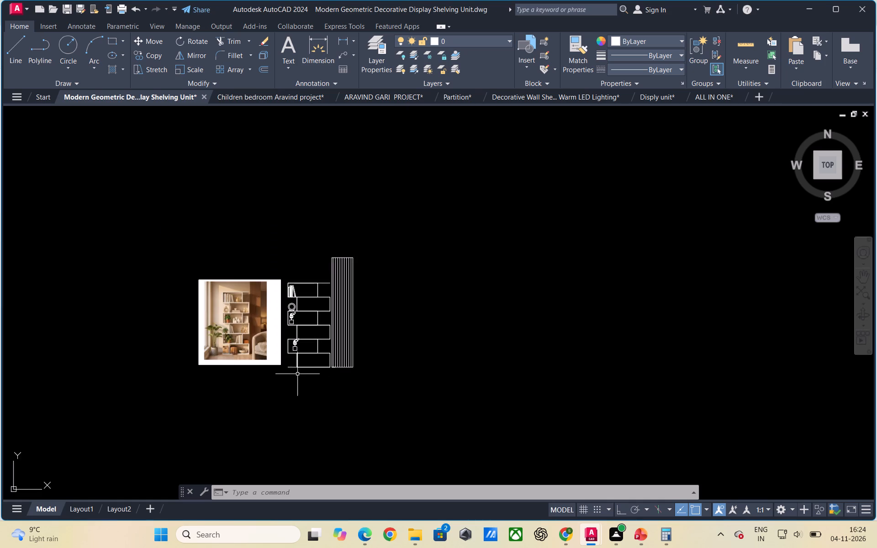
pyautogui.scroll(1, 297, 374)
pyautogui.scroll(-1, 400, 369)
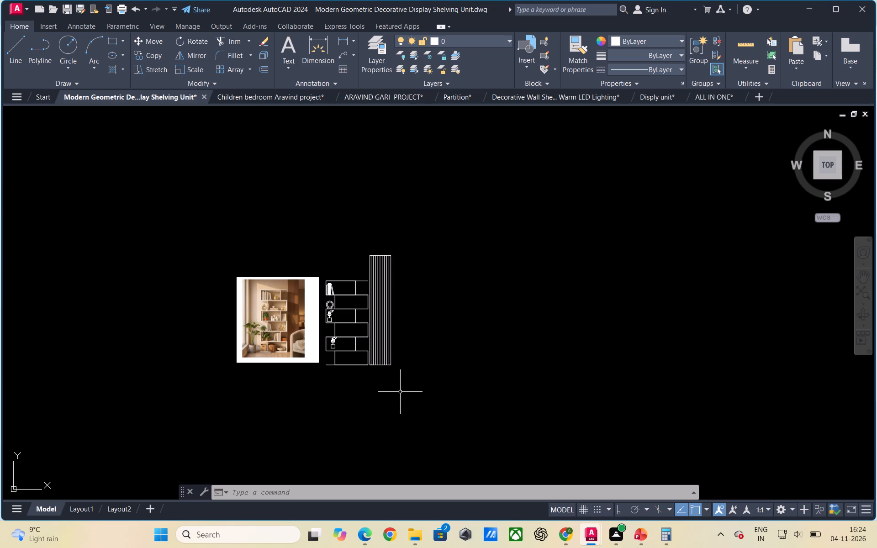
pyautogui.scroll(-1, 353, 414)
pyautogui.scroll(1, 359, 399)
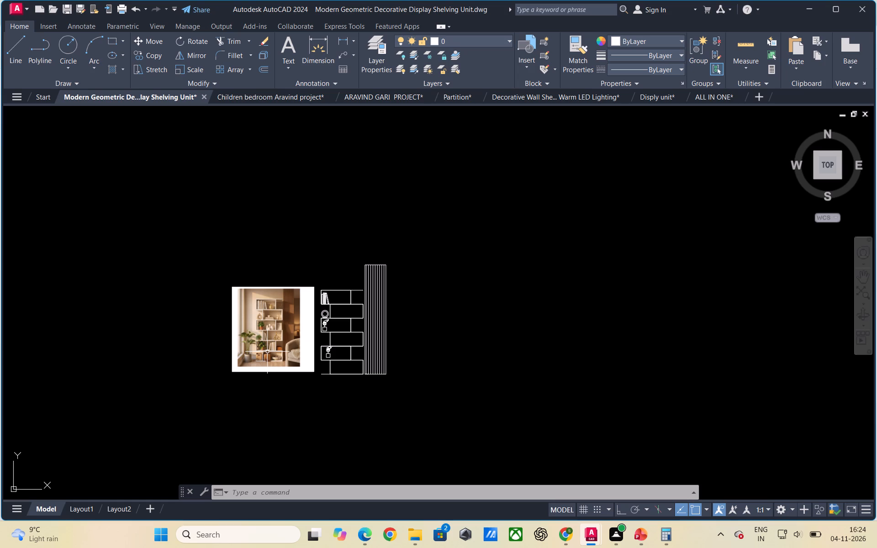
pyautogui.scroll(1, 275, 339)
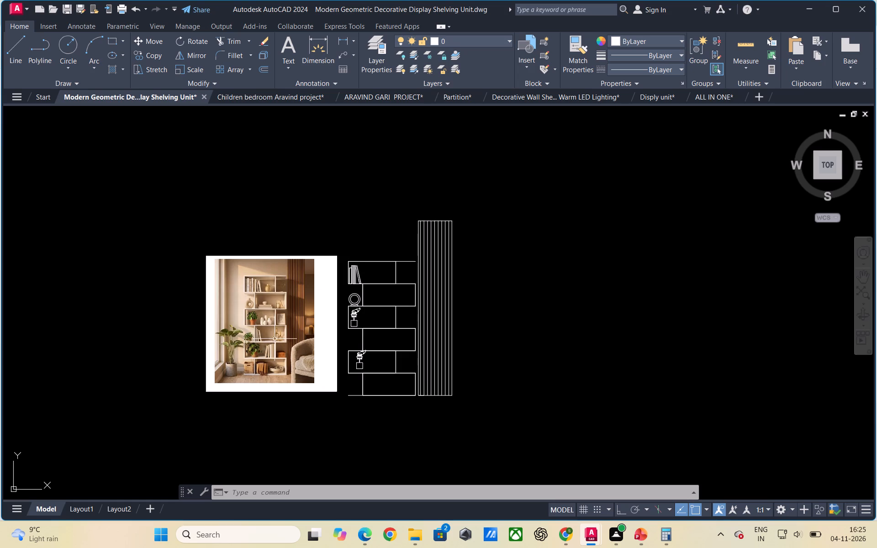
pyautogui.scroll(1, 275, 339)
pyautogui.scroll(1, 294, 289)
pyautogui.scroll(-1, 296, 289)
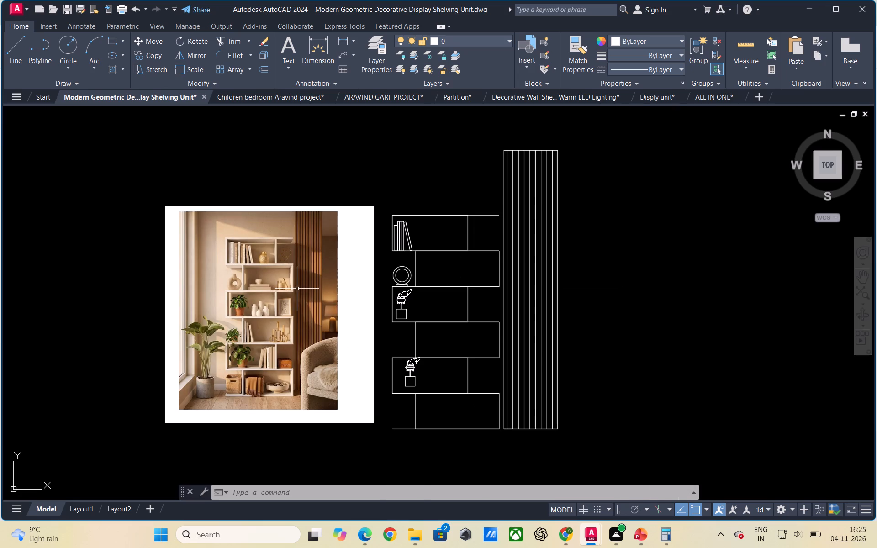
pyautogui.scroll(-1, 297, 289)
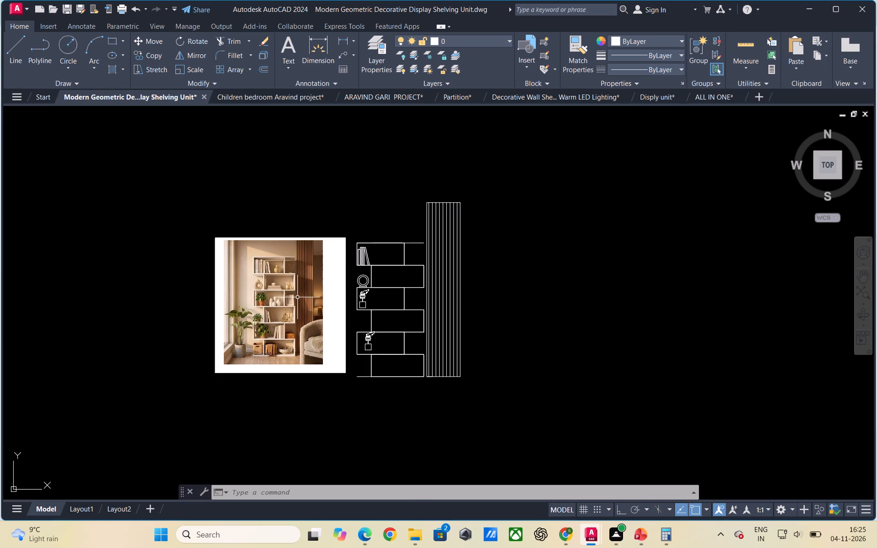
pyautogui.scroll(1, 360, 326)
pyautogui.scroll(-1, 343, 326)
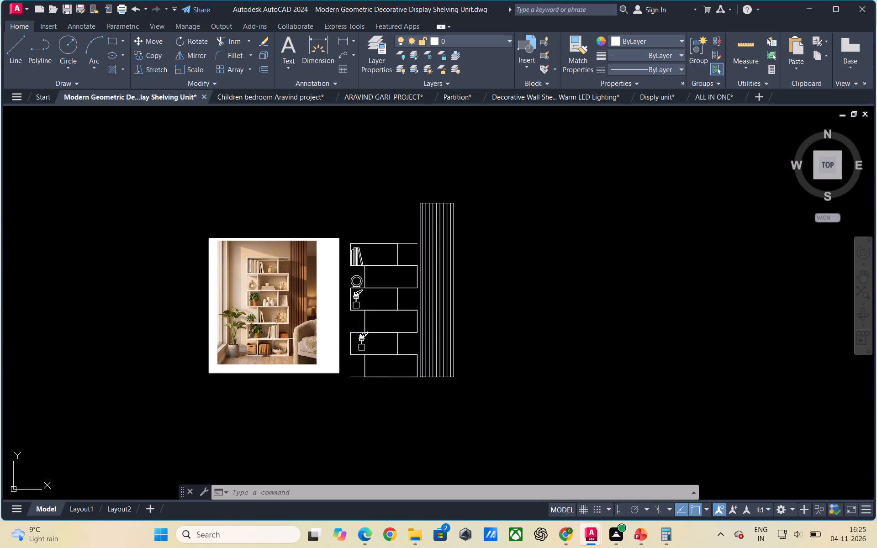
pyautogui.scroll(-1, 273, 337)
pyautogui.scroll(1, 290, 344)
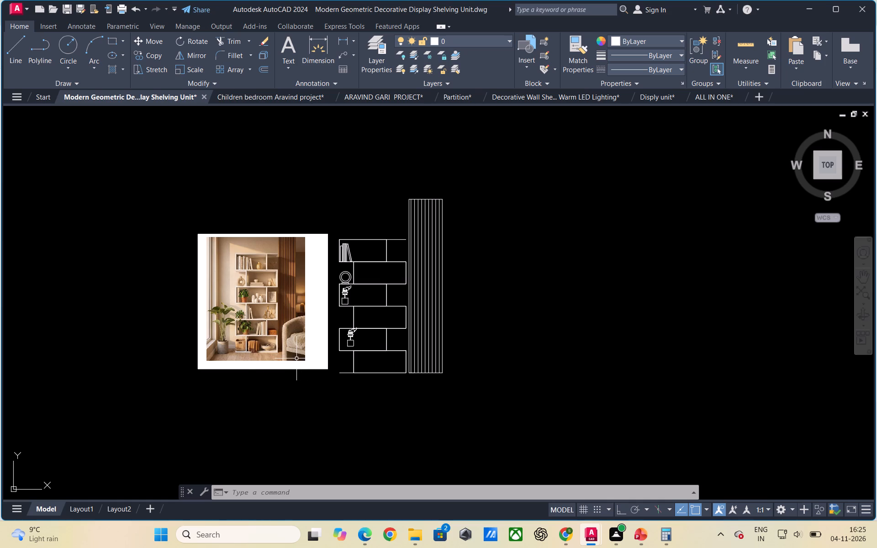
pyautogui.scroll(2, 296, 357)
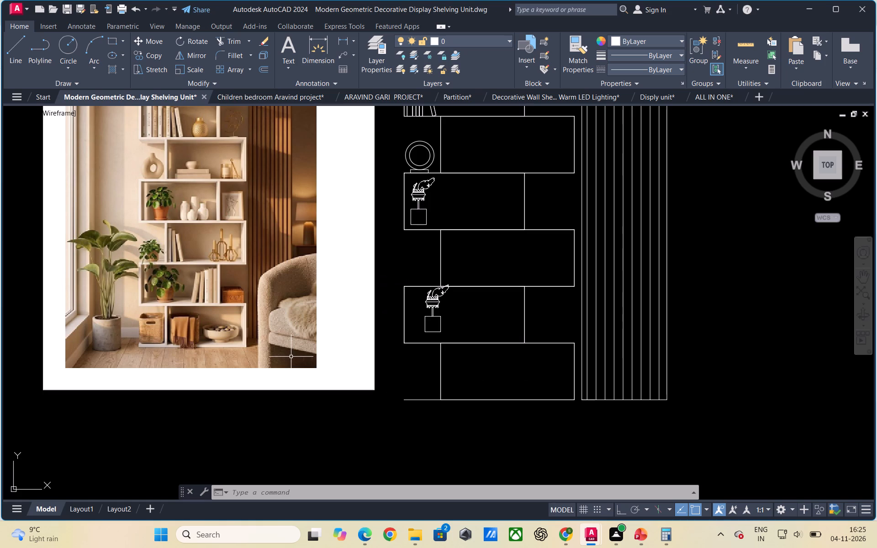
pyautogui.scroll(-1, 175, 362)
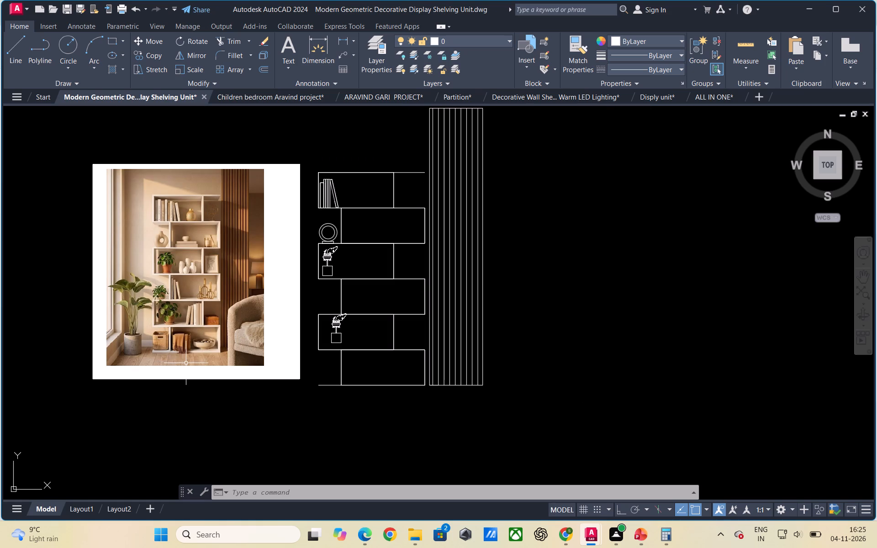
pyautogui.scroll(-1, 266, 363)
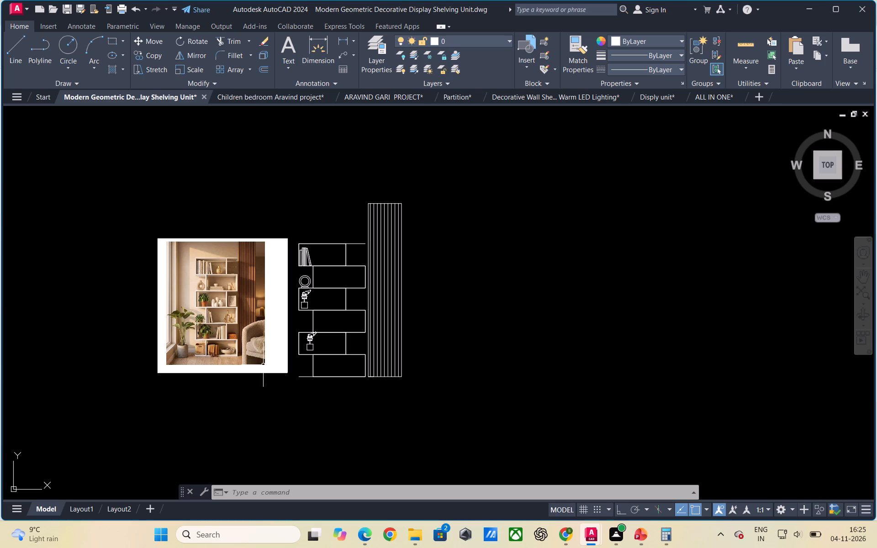
pyautogui.scroll(-1, 282, 376)
pyautogui.scroll(1, 282, 376)
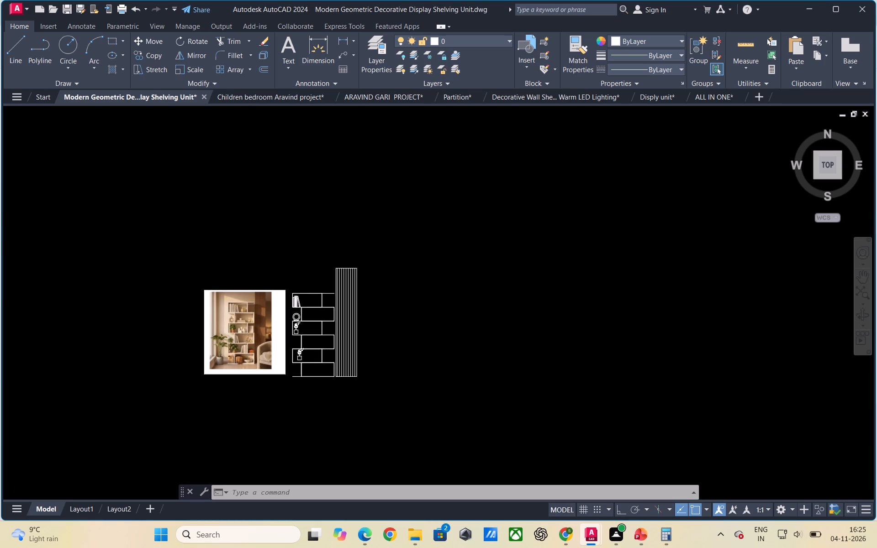
pyautogui.scroll(1, 197, 393)
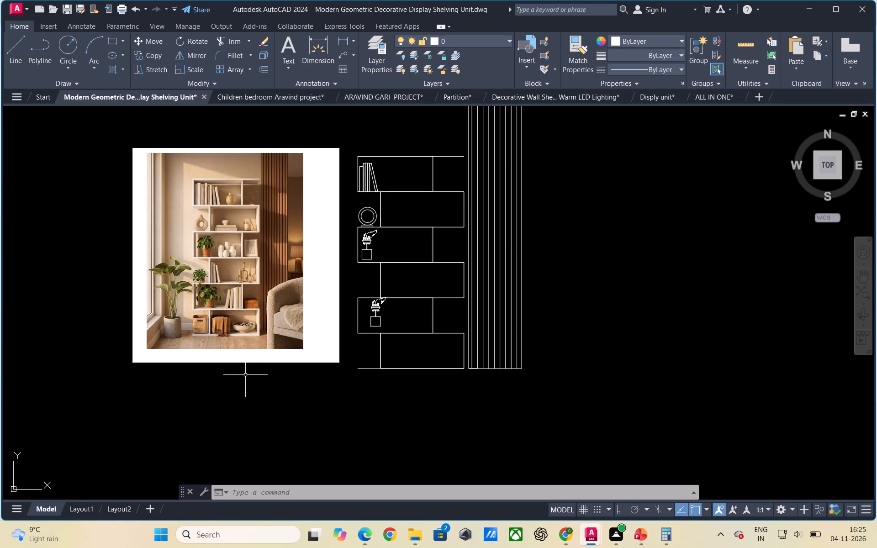
pyautogui.scroll(1, 236, 345)
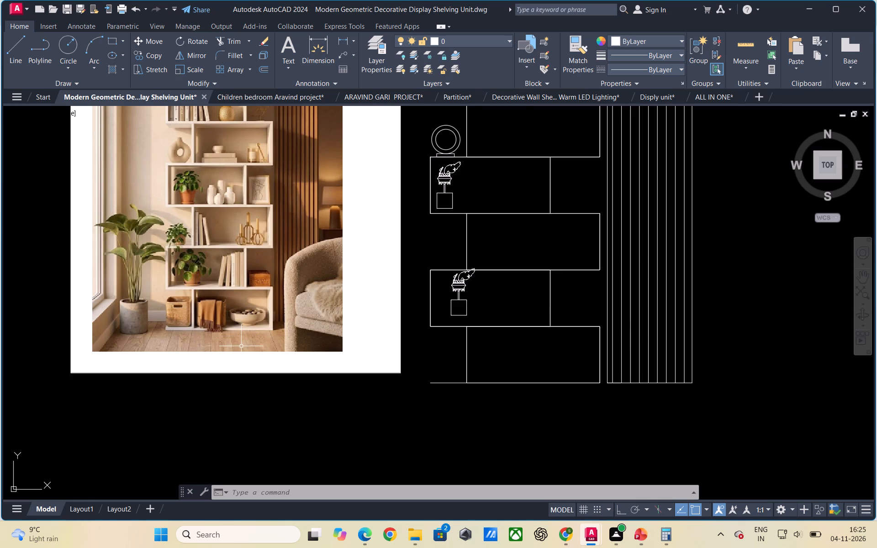
pyautogui.scroll(-2, 245, 347)
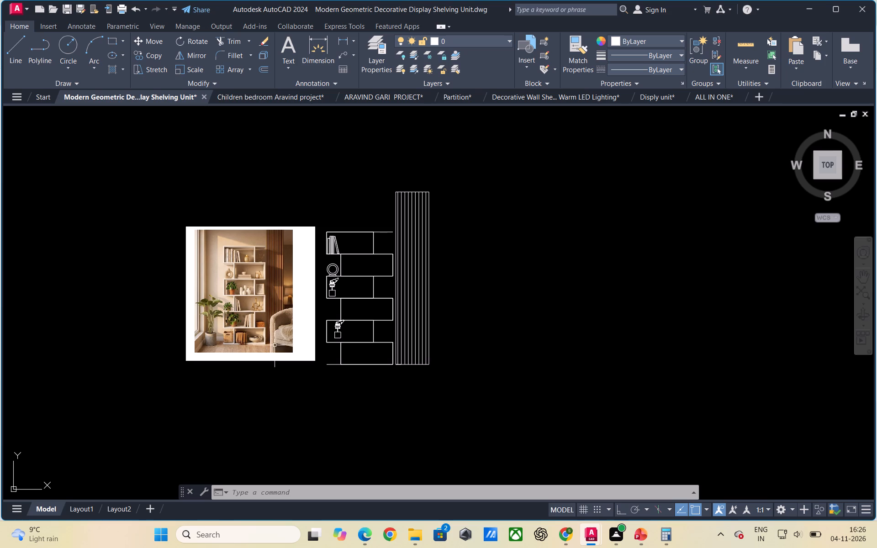
pyautogui.scroll(1, 334, 353)
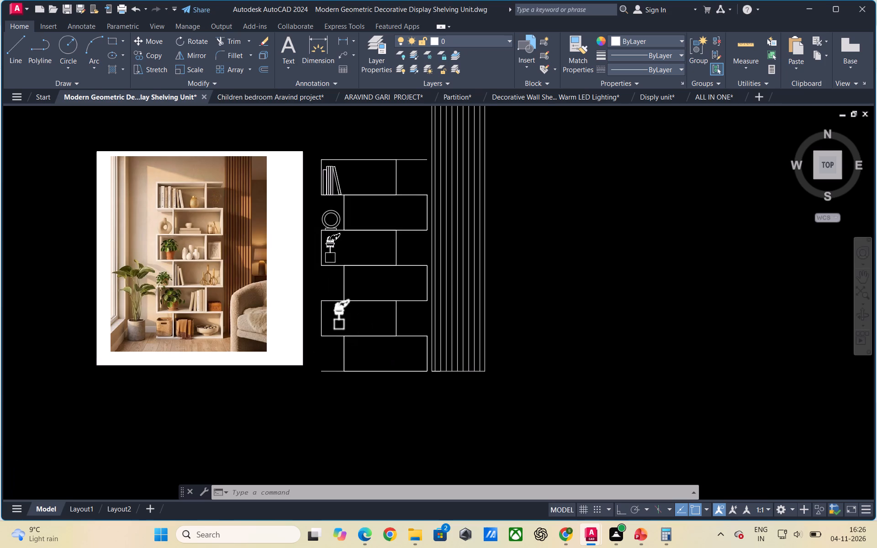
pyautogui.scroll(1, 335, 313)
pyautogui.scroll(-1, 382, 324)
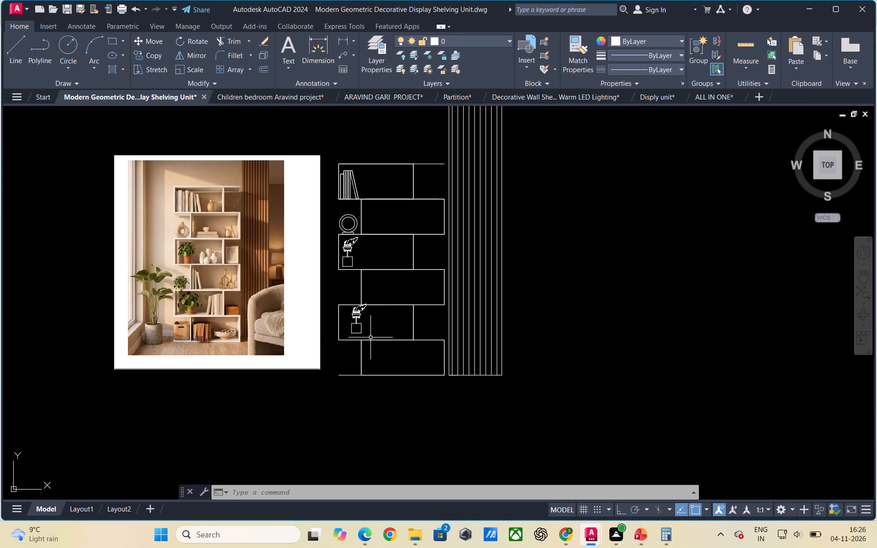
# Move the copied potted plant straight down in the fifth row's compartment so it sits just above the shelf and clears the one above.
pyautogui.scroll(1, 373, 347)
pyautogui.click(354, 324)
pyautogui.rightClick(372, 322)
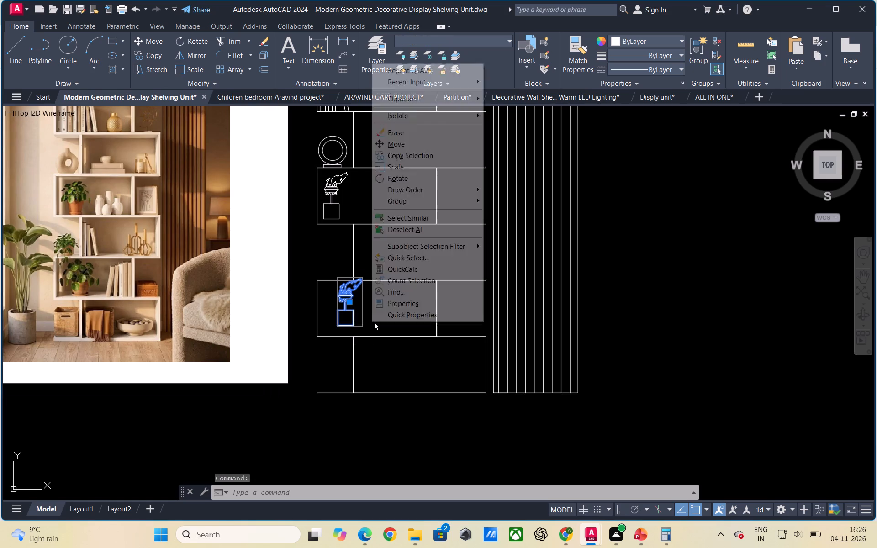
pyautogui.click(382, 140)
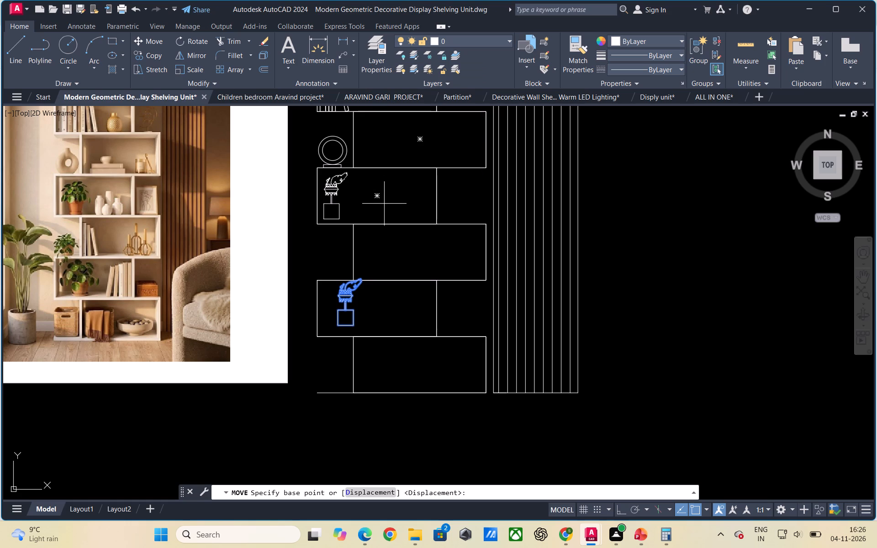
pyautogui.scroll(2, 352, 274)
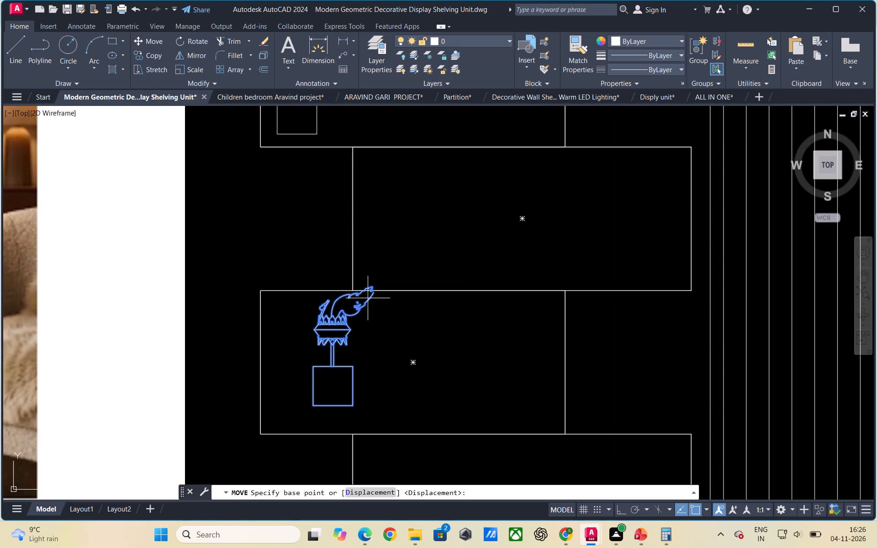
pyautogui.scroll(-1, 411, 295)
pyautogui.scroll(1, 415, 380)
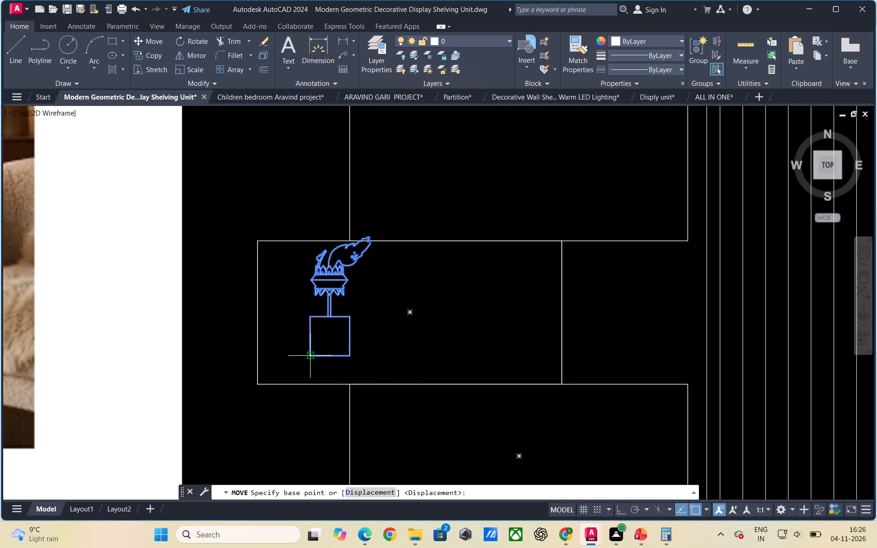
pyautogui.click(308, 355)
pyautogui.click(306, 374)
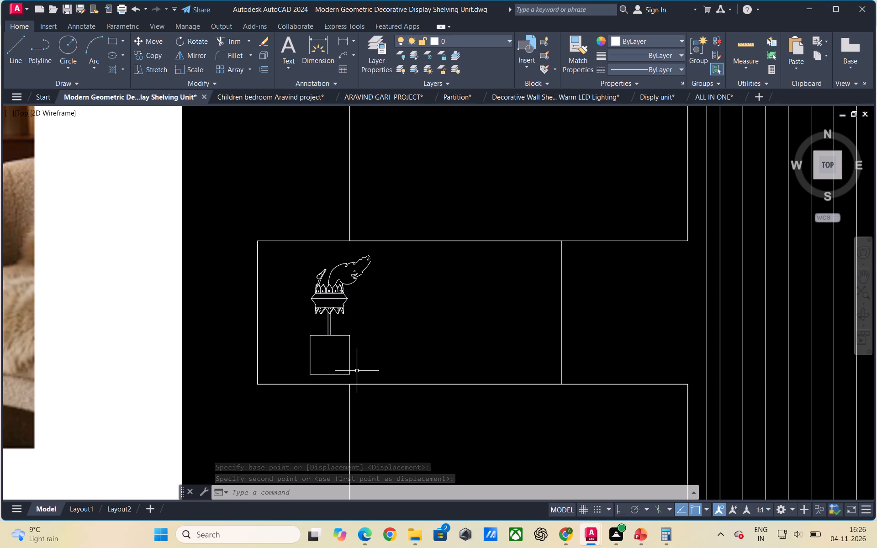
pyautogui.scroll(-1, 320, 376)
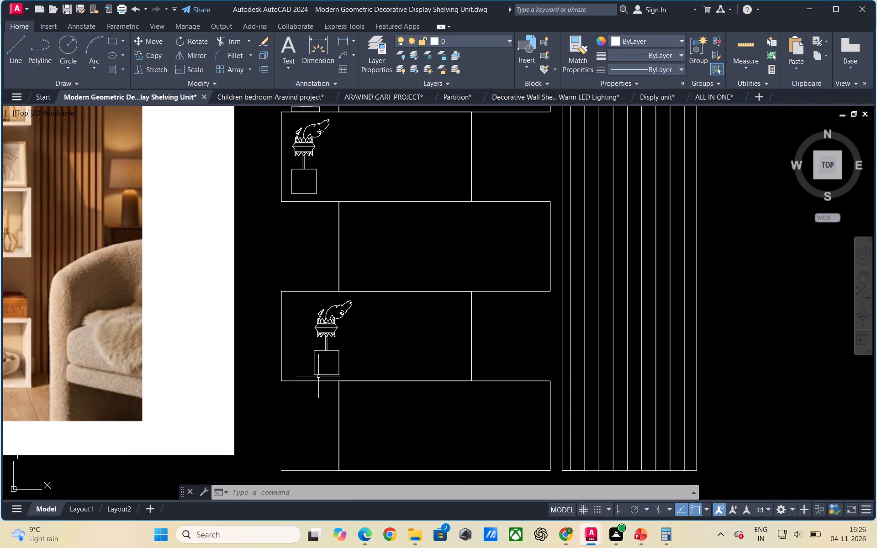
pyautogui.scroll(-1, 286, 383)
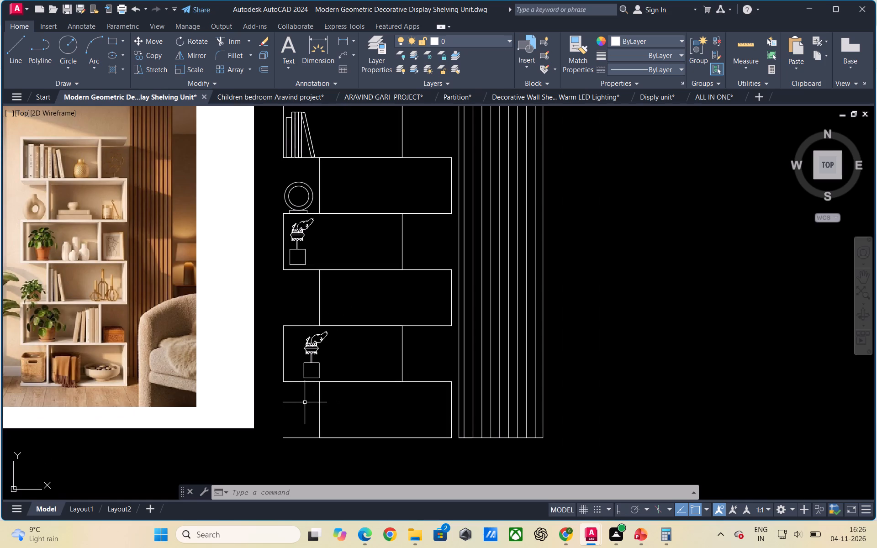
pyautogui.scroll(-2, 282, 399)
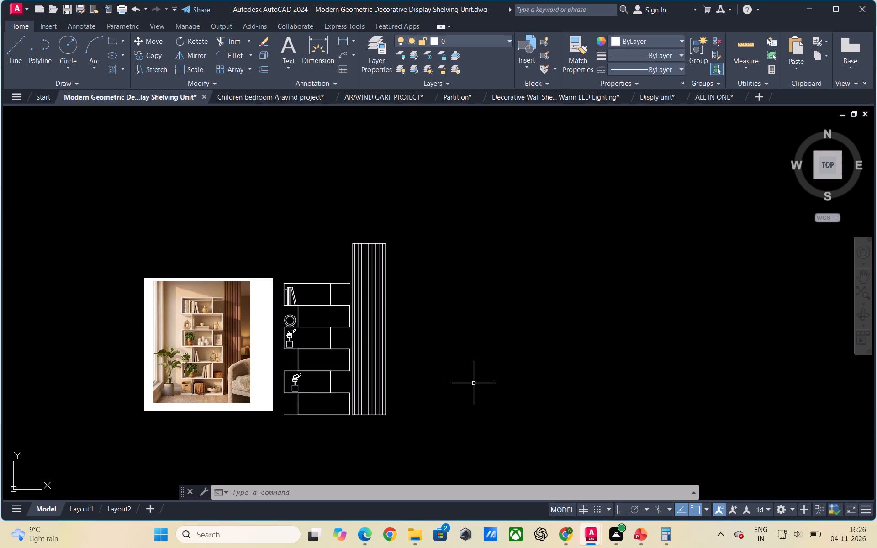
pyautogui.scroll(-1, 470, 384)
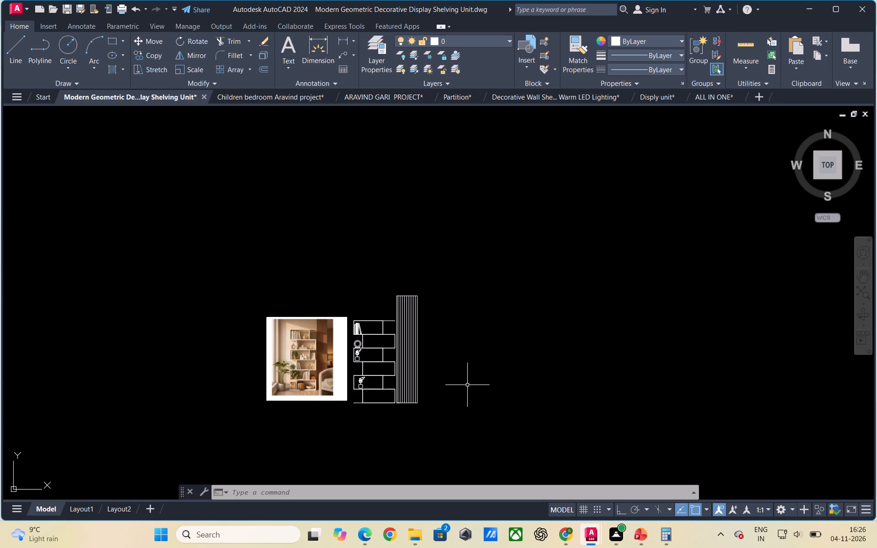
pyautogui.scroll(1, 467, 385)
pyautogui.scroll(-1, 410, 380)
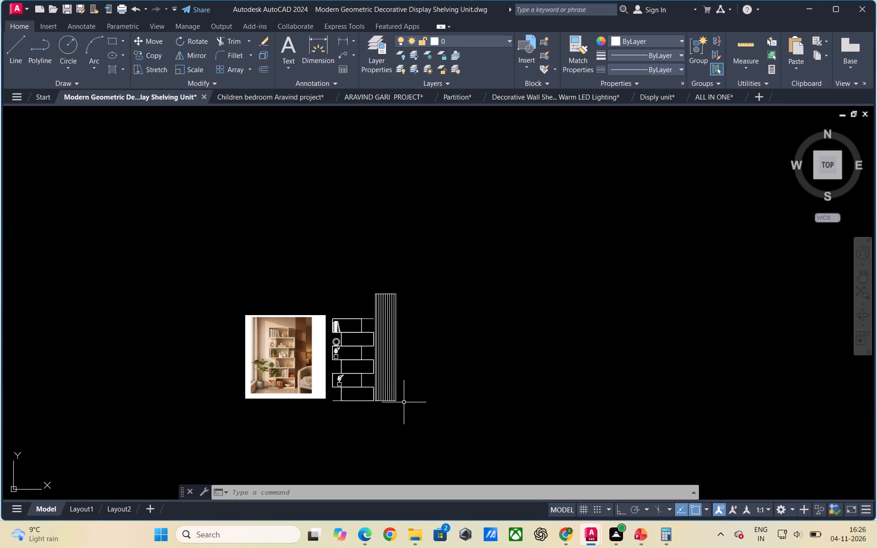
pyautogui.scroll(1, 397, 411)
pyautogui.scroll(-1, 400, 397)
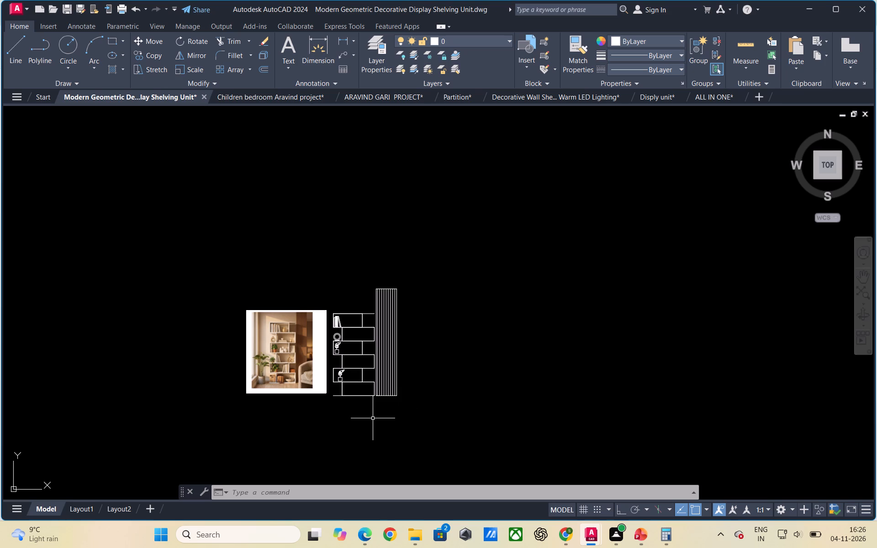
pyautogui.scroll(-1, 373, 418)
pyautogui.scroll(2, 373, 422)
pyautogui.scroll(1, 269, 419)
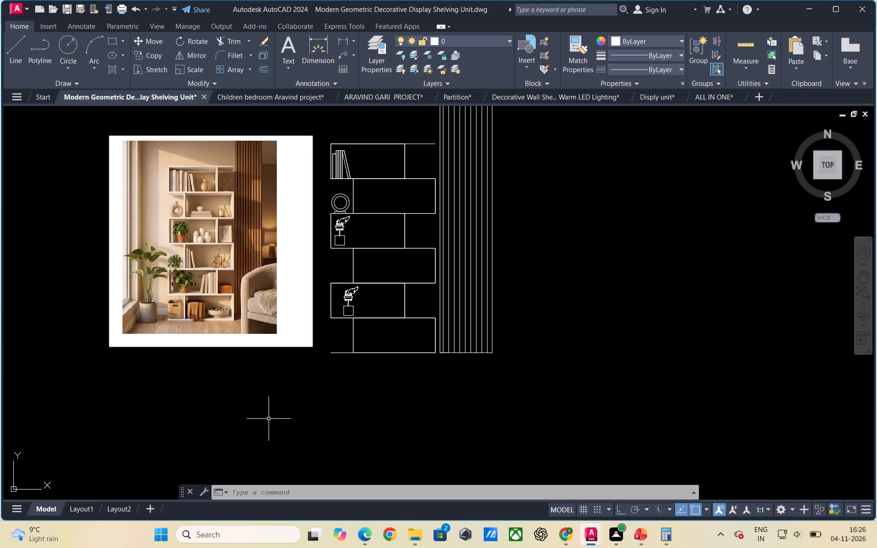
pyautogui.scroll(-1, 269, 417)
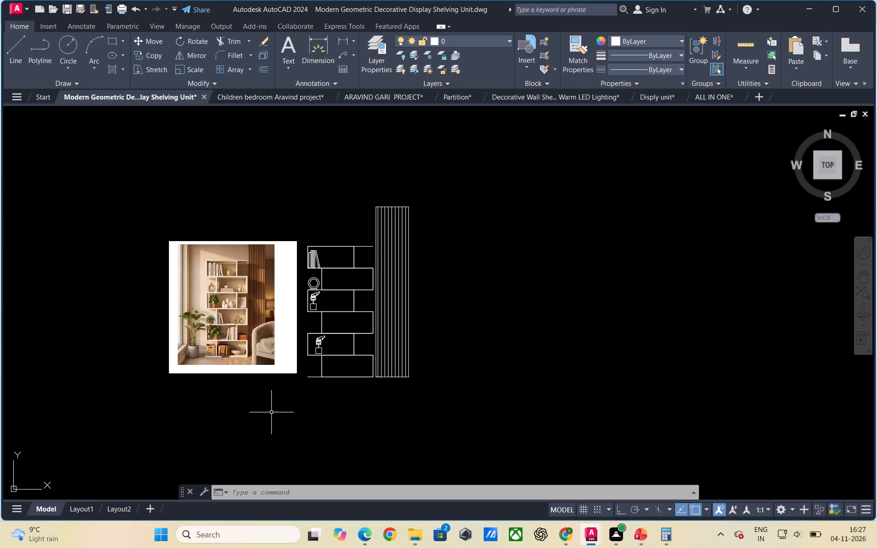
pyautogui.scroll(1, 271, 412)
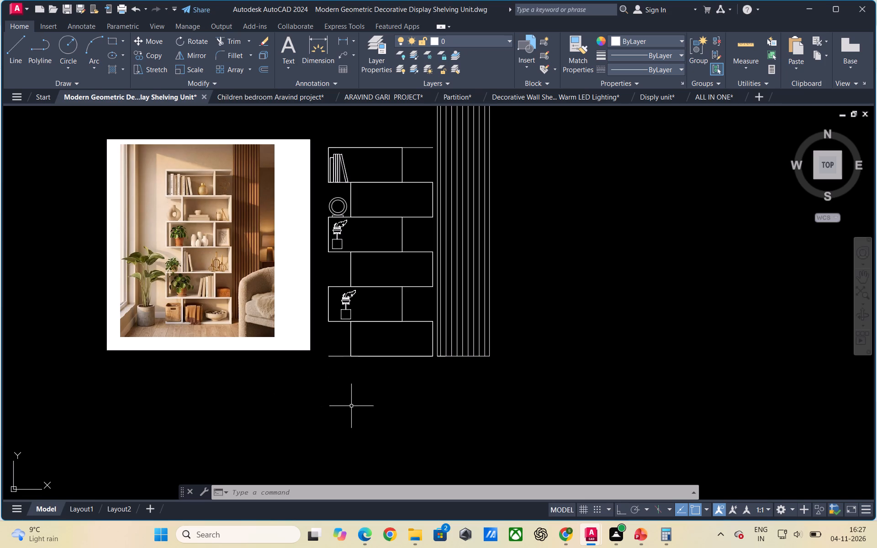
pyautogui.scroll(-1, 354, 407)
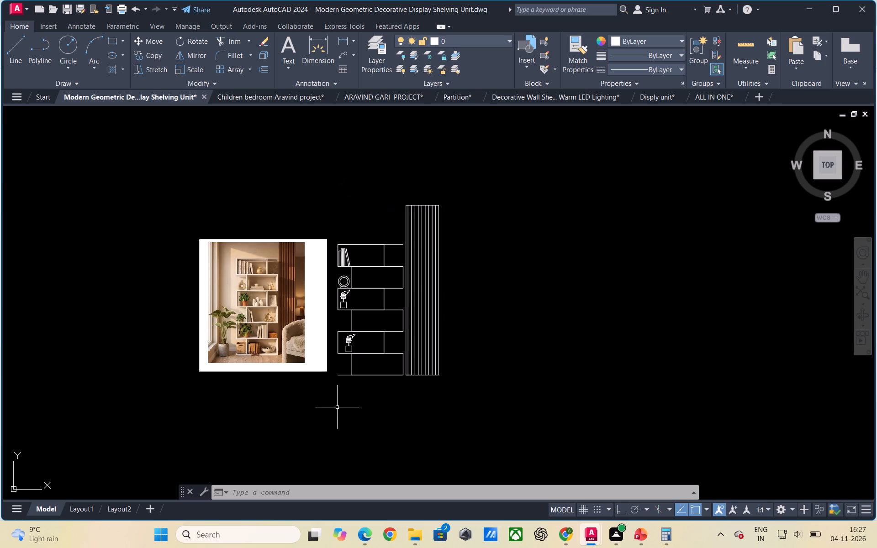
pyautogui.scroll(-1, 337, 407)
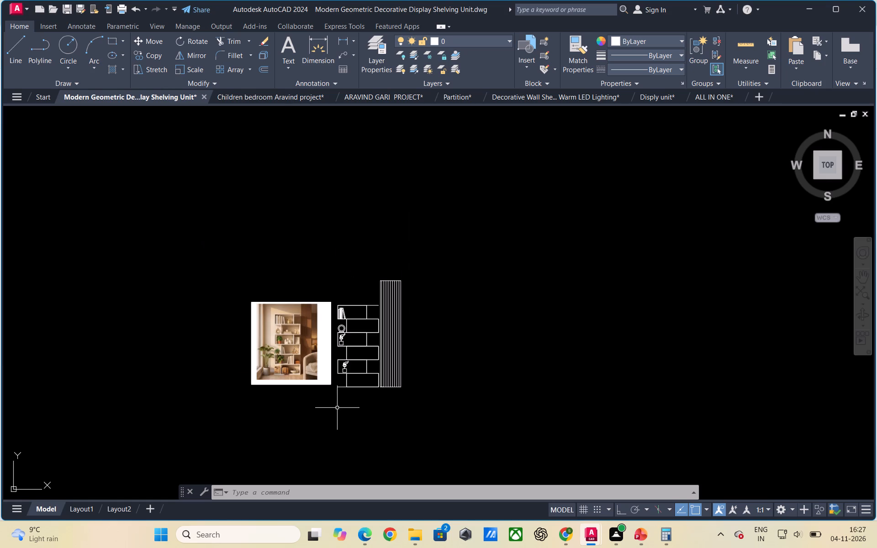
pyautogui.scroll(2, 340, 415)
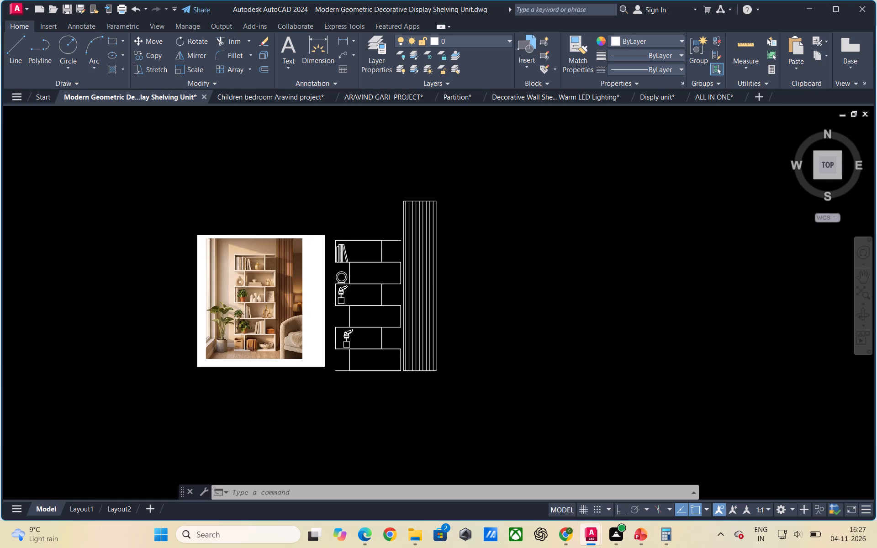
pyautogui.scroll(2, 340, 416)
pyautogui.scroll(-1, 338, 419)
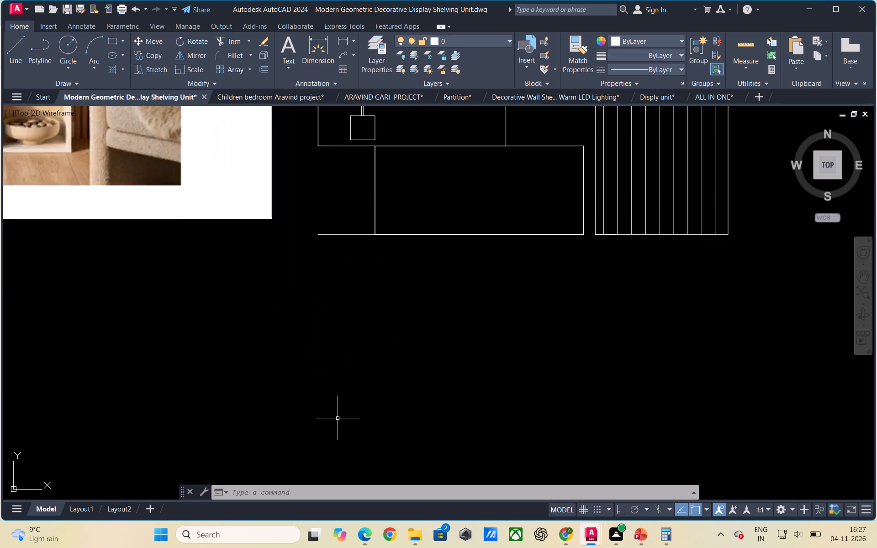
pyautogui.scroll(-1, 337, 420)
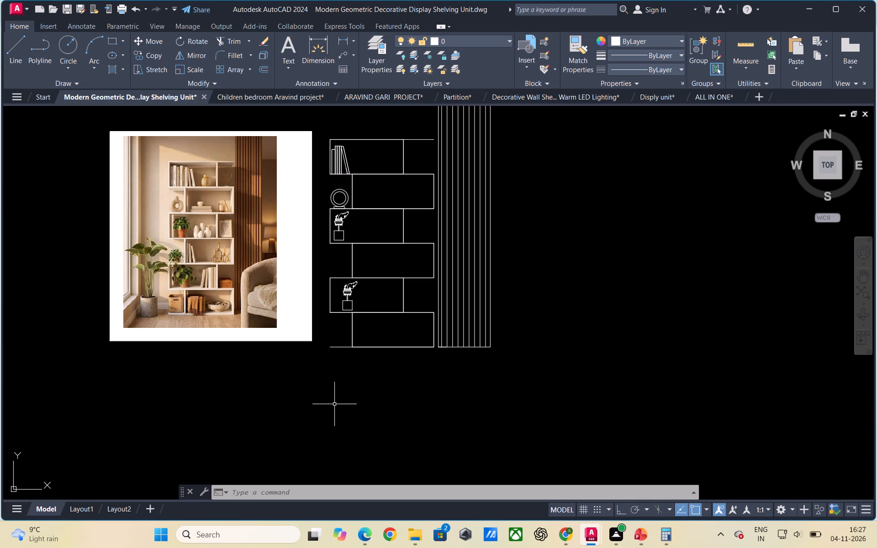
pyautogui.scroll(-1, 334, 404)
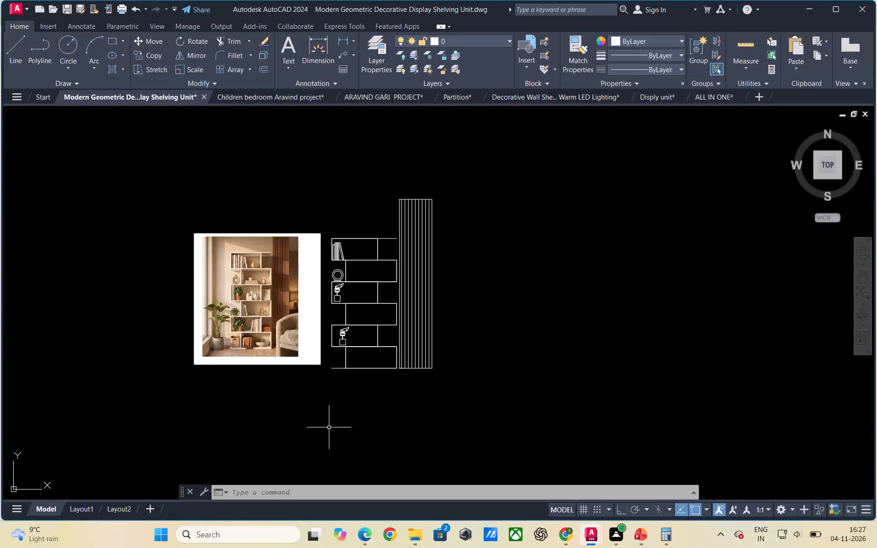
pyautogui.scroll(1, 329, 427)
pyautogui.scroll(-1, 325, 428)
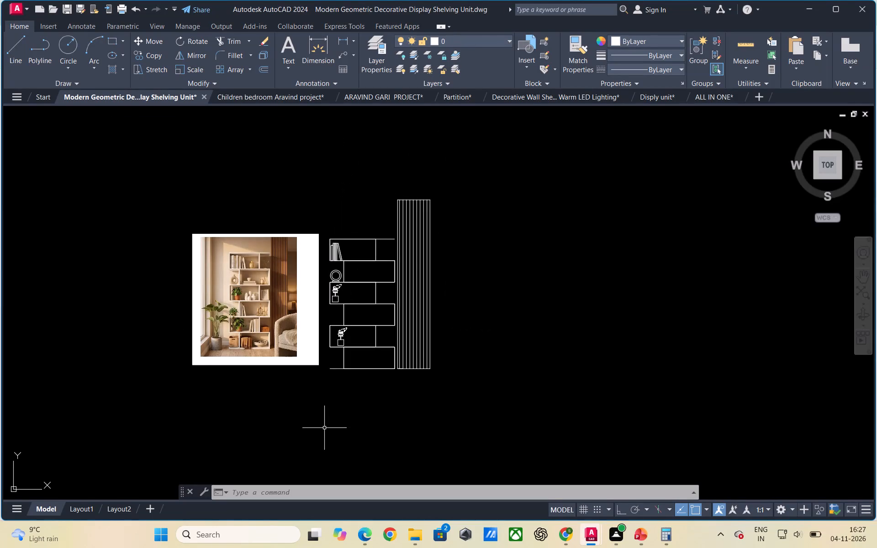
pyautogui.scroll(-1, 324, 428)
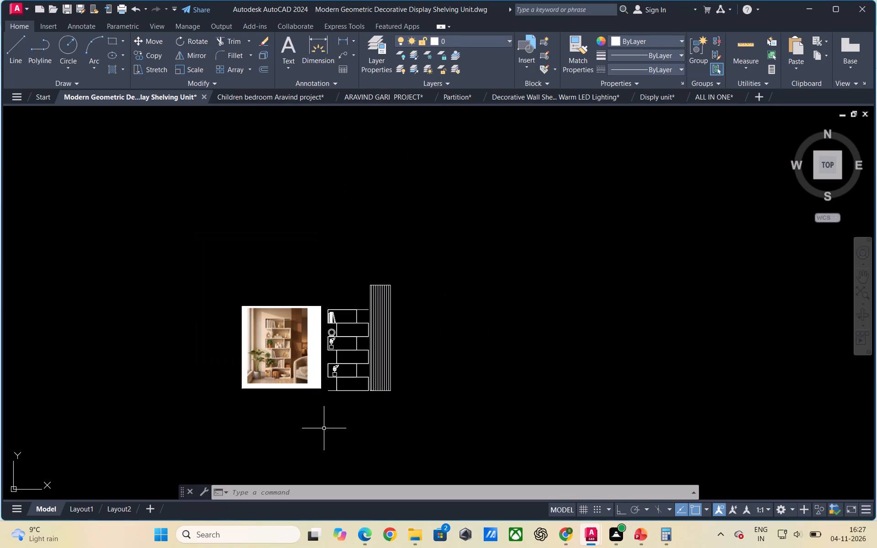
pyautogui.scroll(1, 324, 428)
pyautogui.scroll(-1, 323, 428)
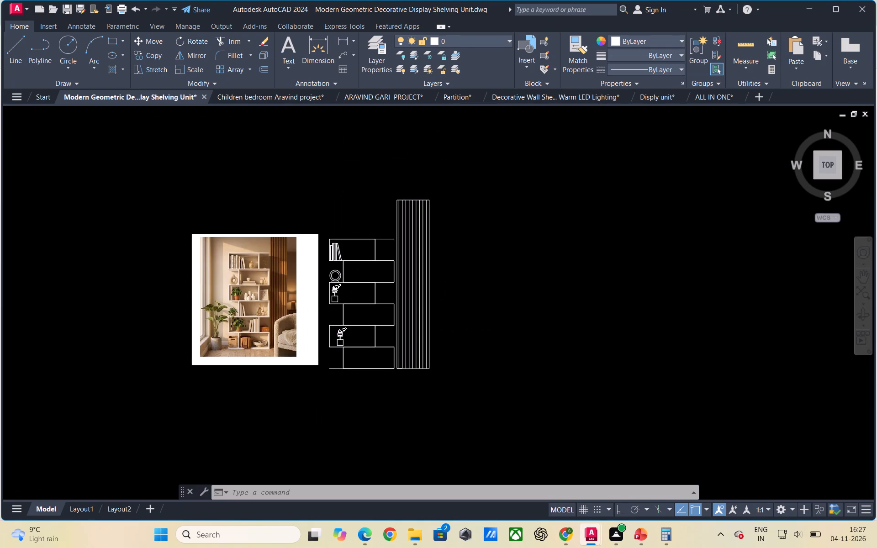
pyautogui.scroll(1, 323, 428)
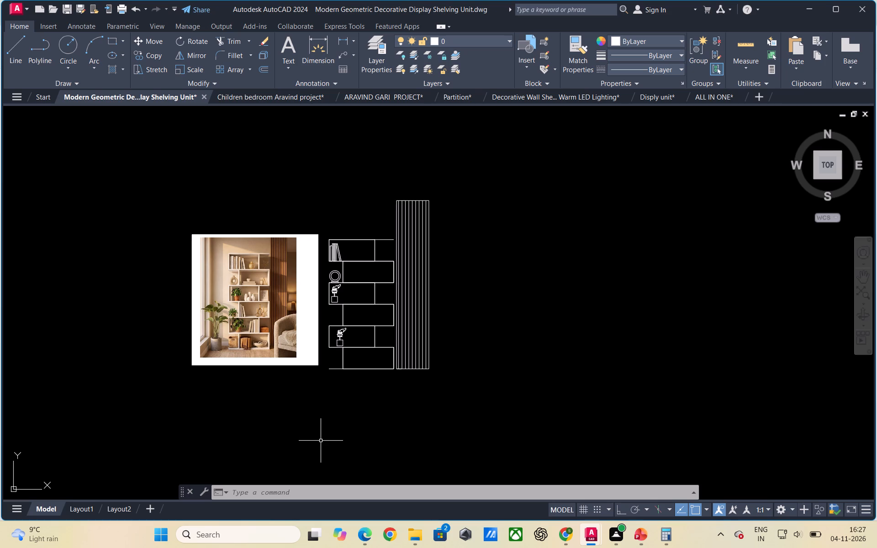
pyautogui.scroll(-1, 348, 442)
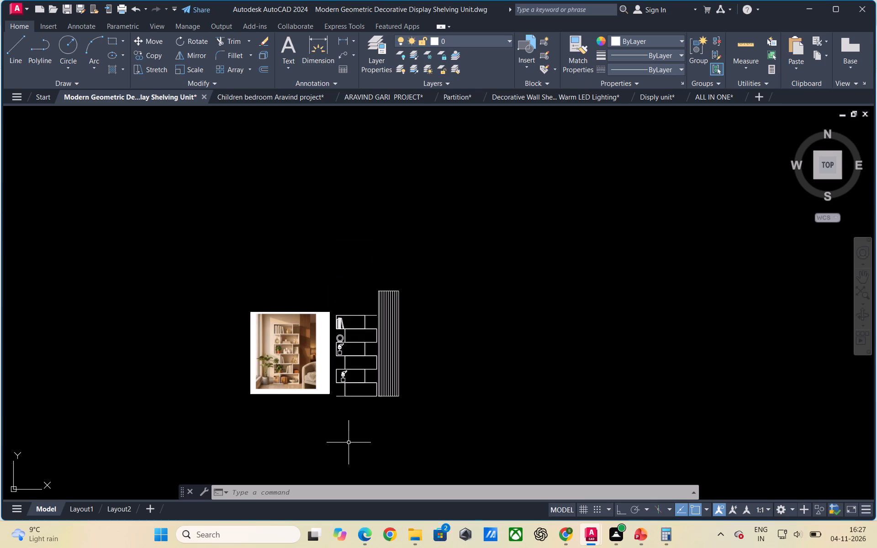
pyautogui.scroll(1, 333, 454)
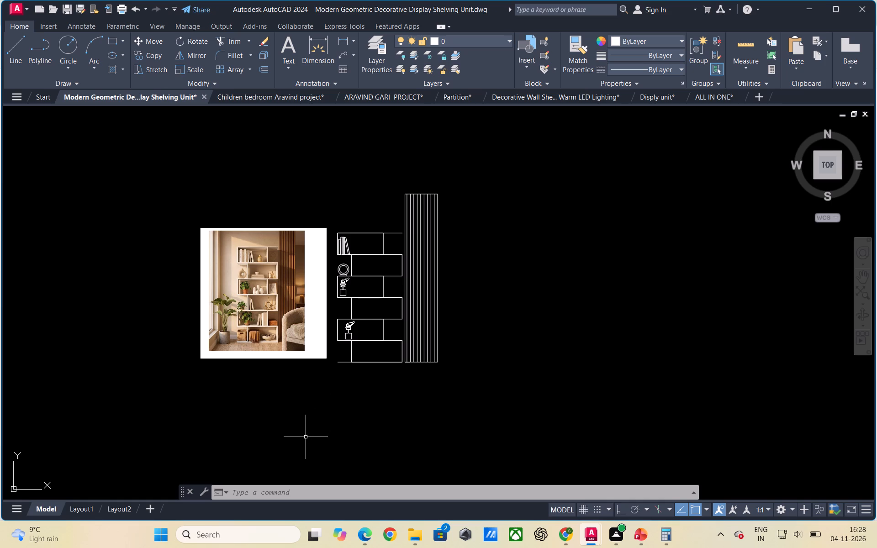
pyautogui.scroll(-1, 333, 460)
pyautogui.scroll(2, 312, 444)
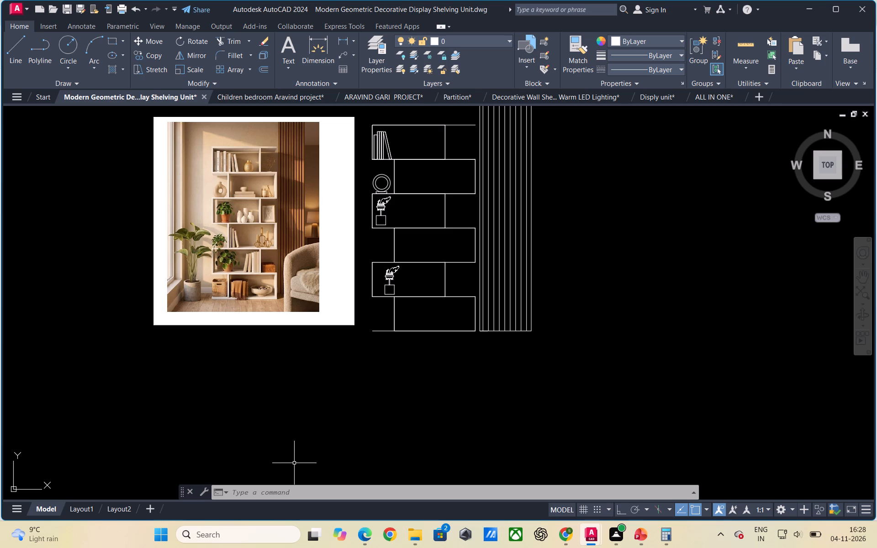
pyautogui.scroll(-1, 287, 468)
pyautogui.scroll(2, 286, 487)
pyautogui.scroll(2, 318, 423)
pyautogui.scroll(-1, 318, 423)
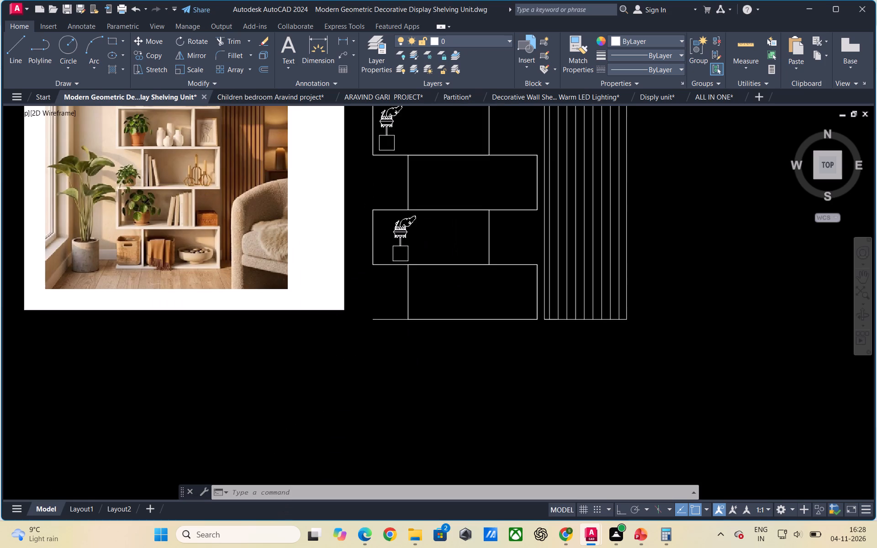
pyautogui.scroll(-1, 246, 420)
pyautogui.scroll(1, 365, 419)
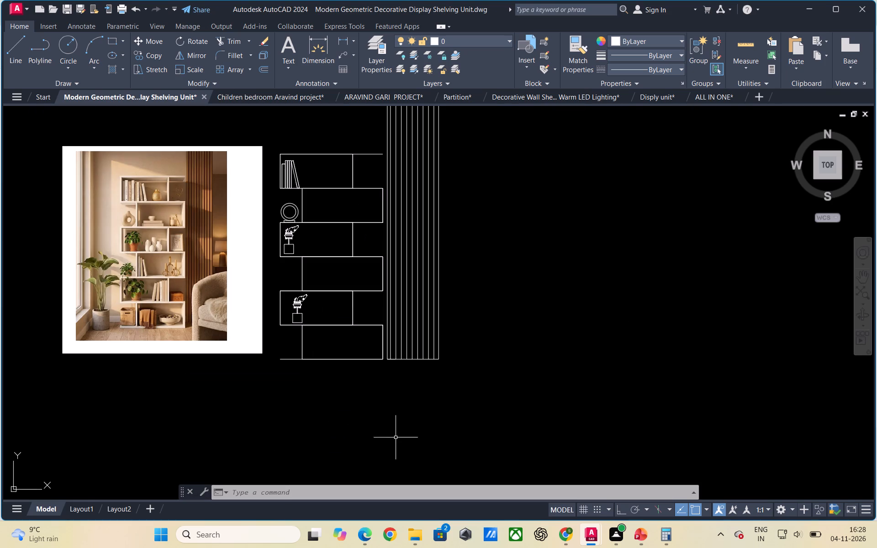
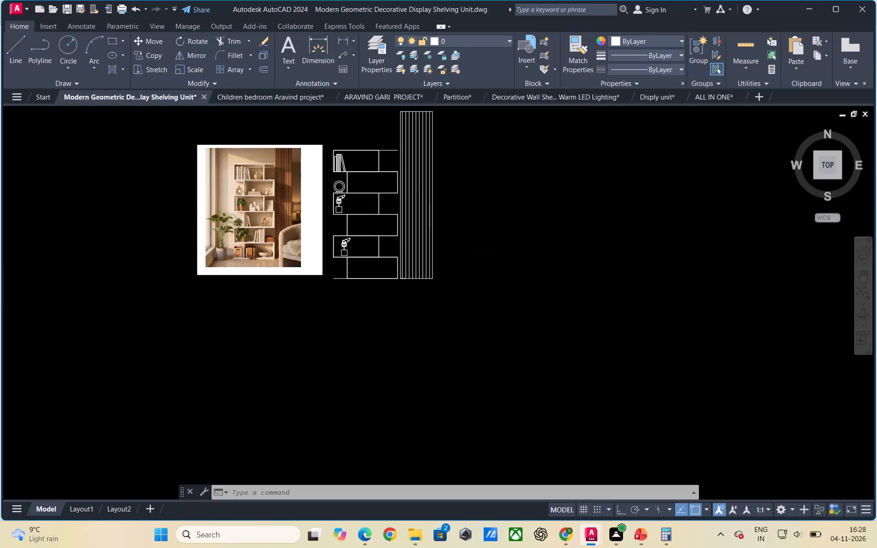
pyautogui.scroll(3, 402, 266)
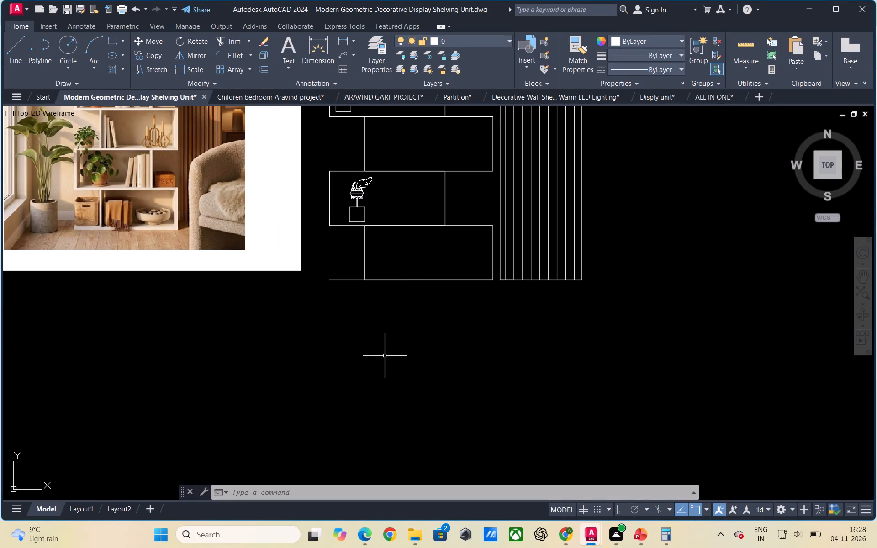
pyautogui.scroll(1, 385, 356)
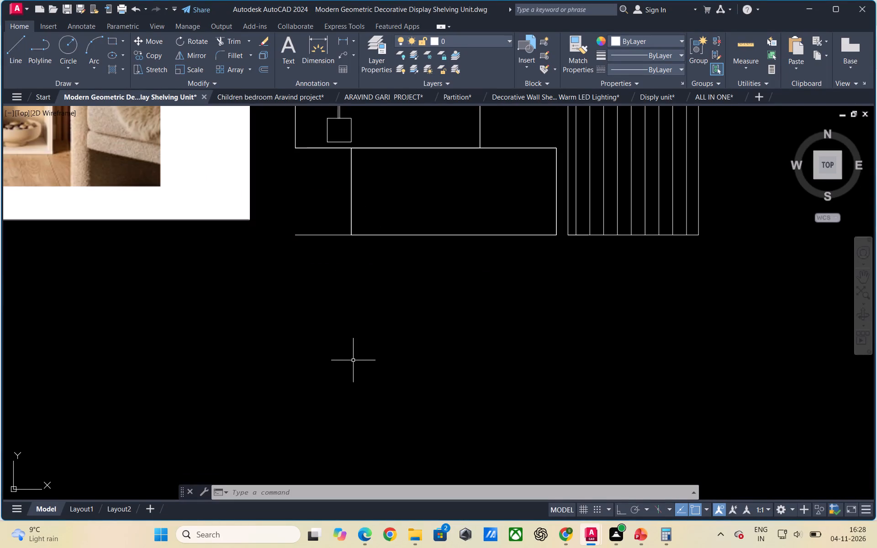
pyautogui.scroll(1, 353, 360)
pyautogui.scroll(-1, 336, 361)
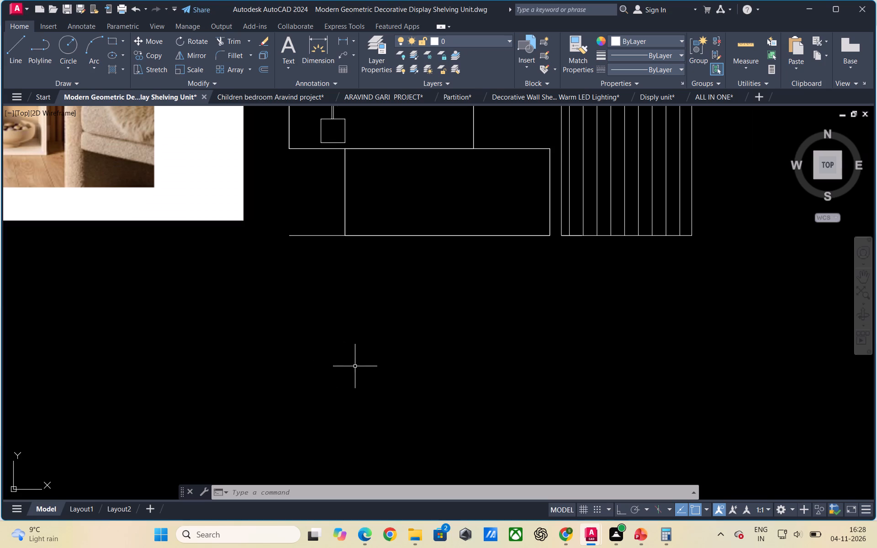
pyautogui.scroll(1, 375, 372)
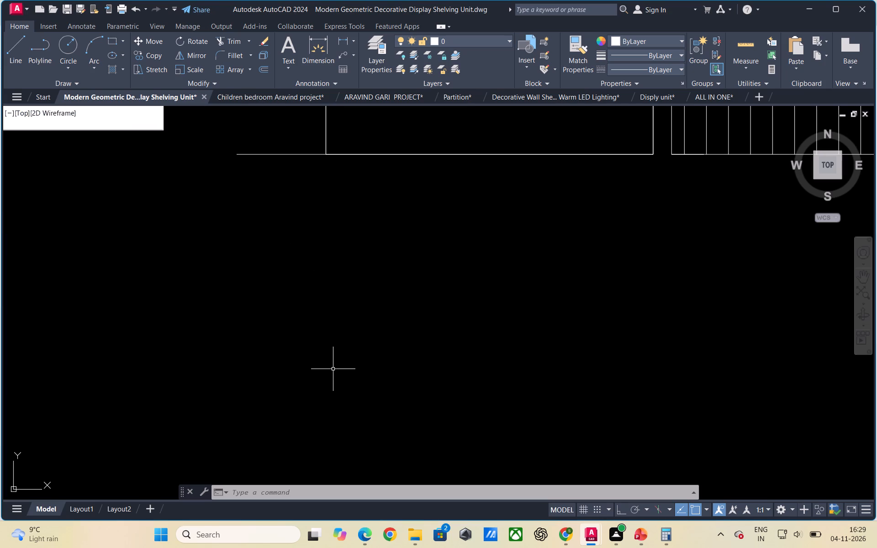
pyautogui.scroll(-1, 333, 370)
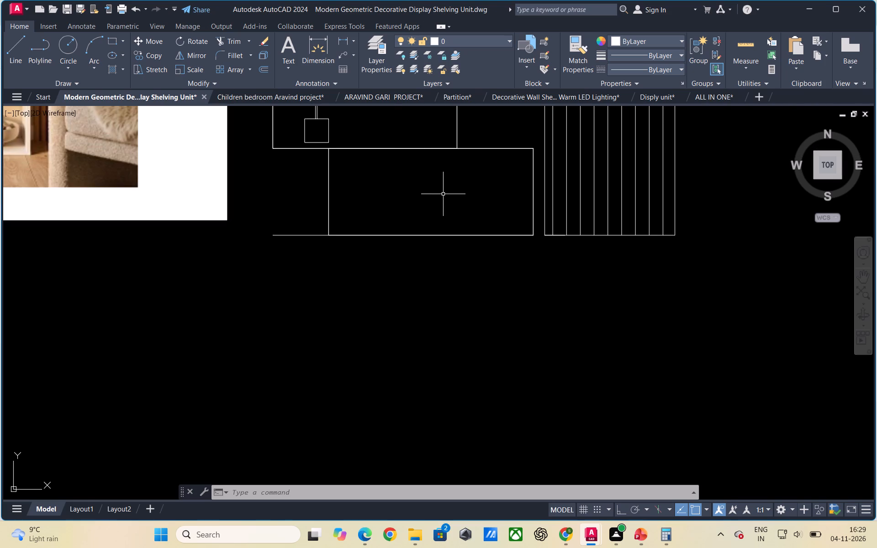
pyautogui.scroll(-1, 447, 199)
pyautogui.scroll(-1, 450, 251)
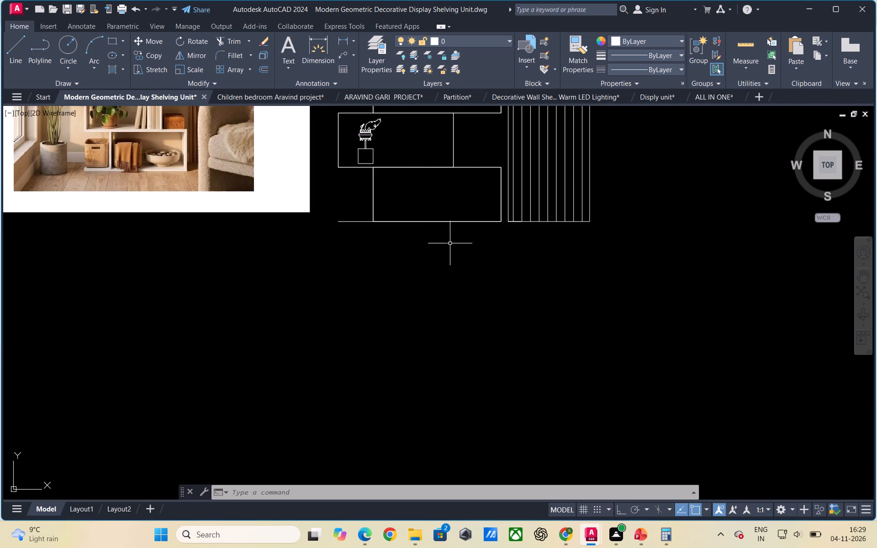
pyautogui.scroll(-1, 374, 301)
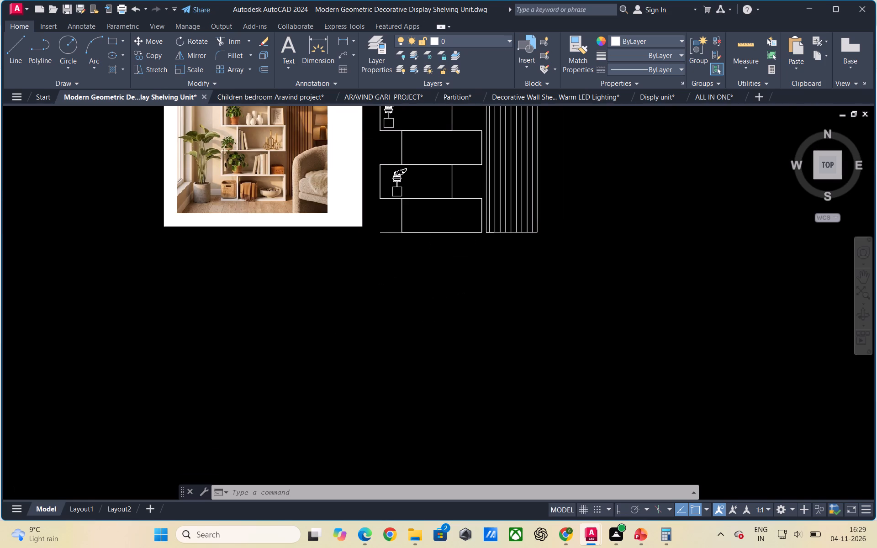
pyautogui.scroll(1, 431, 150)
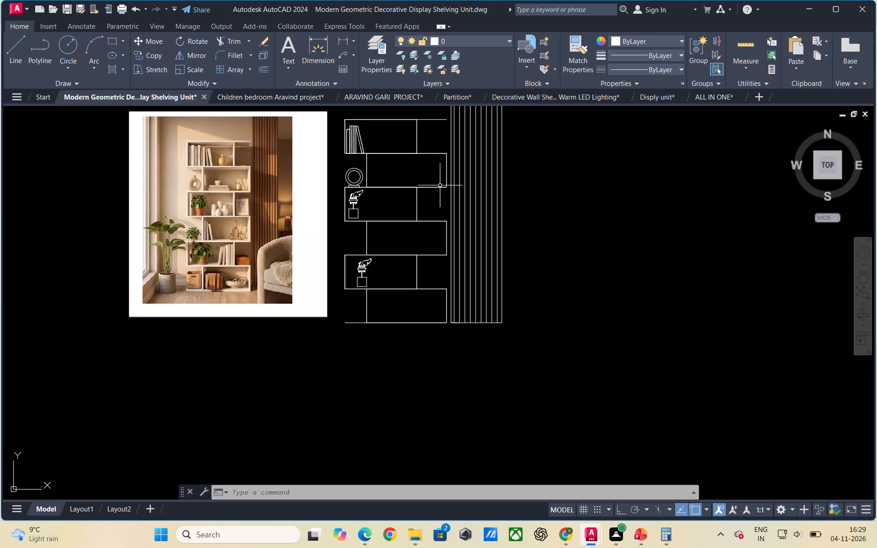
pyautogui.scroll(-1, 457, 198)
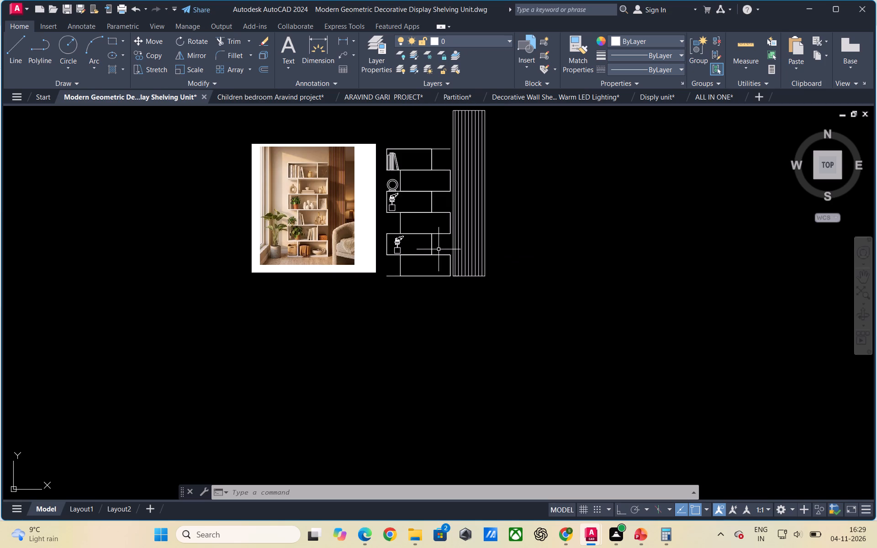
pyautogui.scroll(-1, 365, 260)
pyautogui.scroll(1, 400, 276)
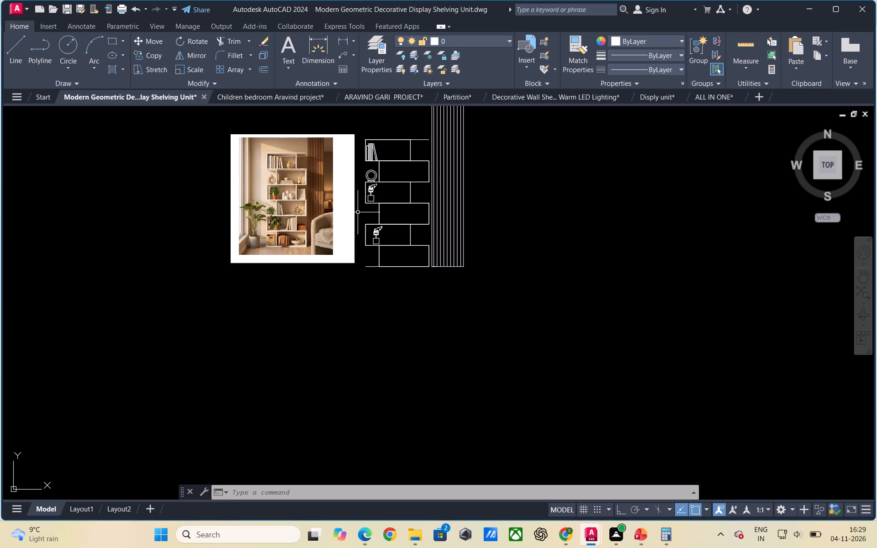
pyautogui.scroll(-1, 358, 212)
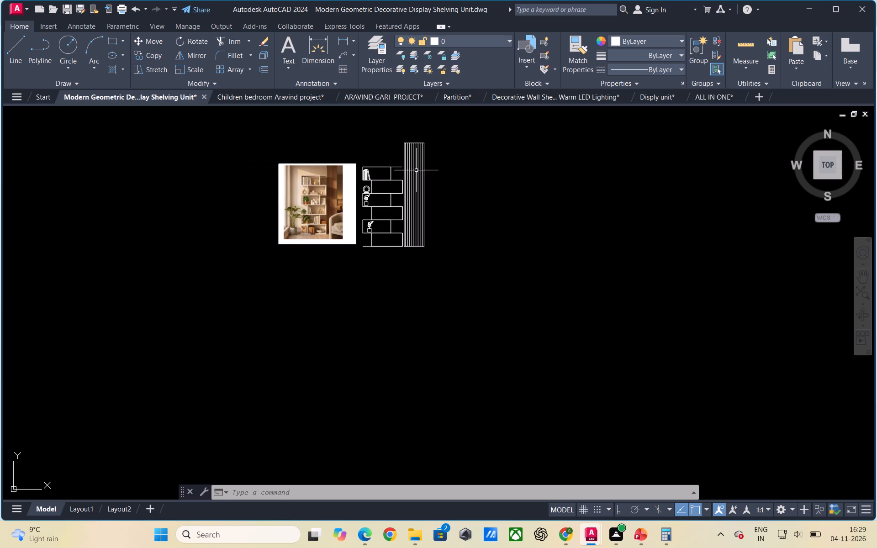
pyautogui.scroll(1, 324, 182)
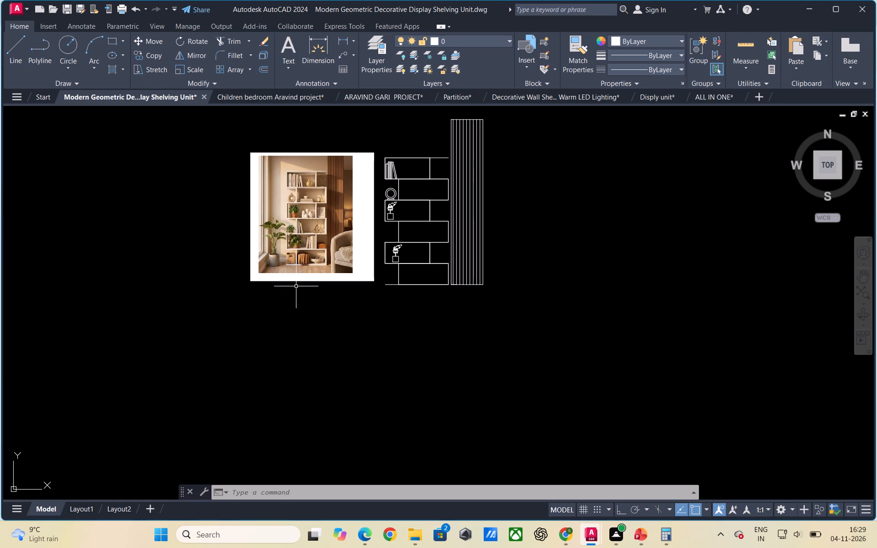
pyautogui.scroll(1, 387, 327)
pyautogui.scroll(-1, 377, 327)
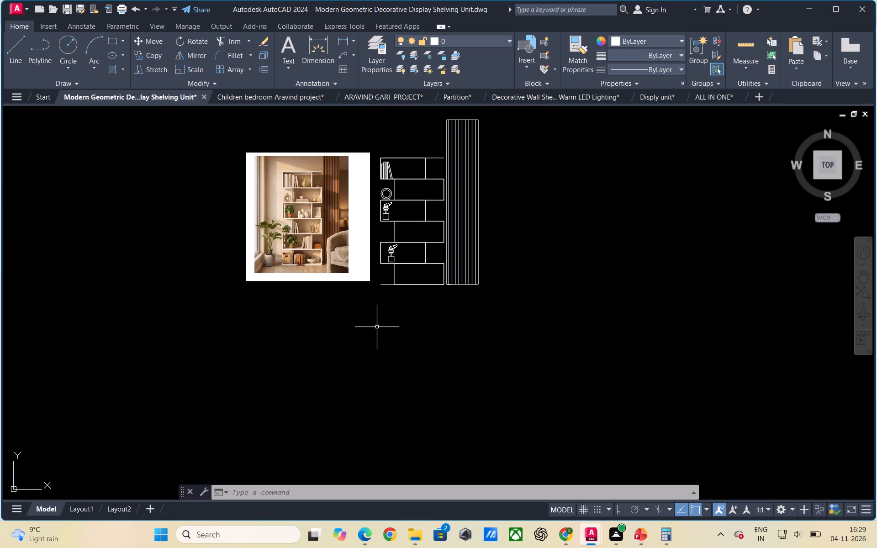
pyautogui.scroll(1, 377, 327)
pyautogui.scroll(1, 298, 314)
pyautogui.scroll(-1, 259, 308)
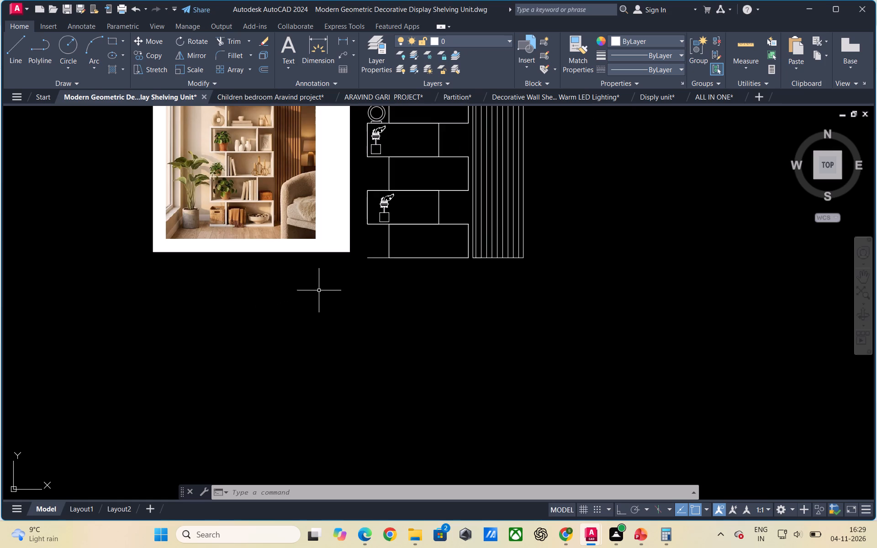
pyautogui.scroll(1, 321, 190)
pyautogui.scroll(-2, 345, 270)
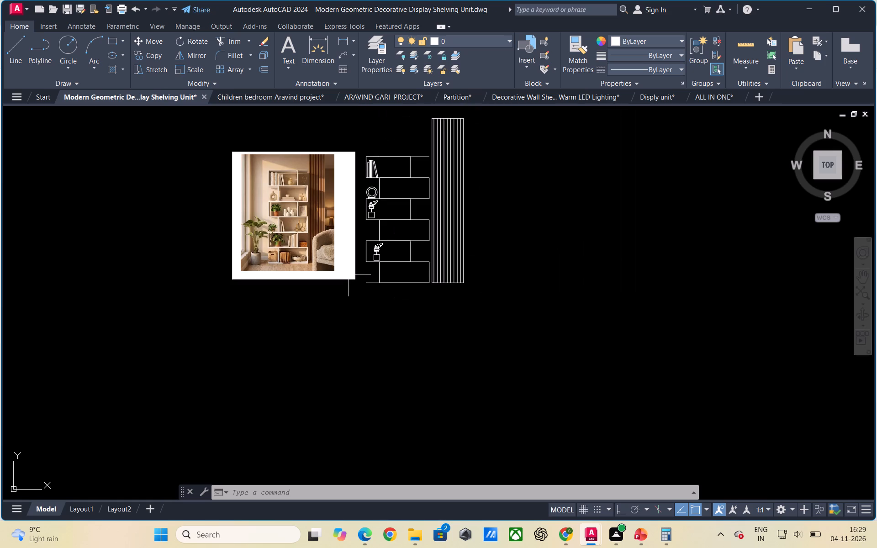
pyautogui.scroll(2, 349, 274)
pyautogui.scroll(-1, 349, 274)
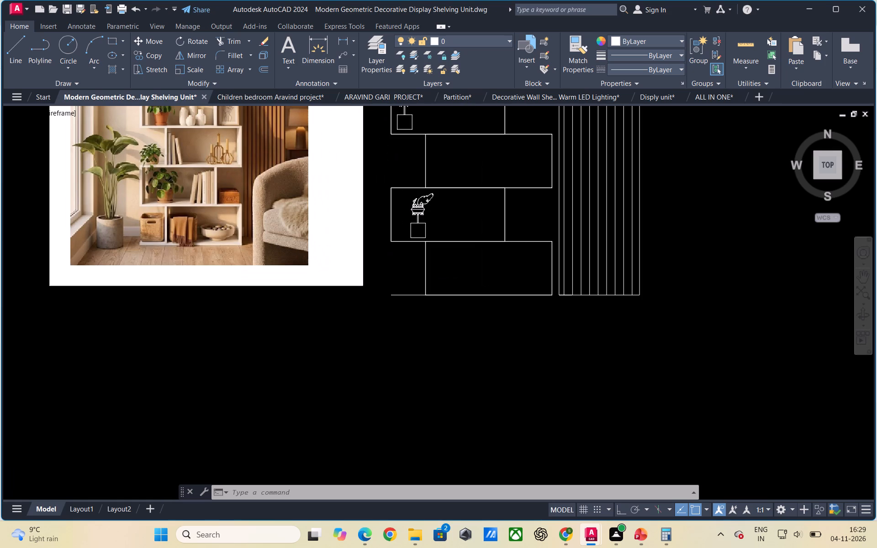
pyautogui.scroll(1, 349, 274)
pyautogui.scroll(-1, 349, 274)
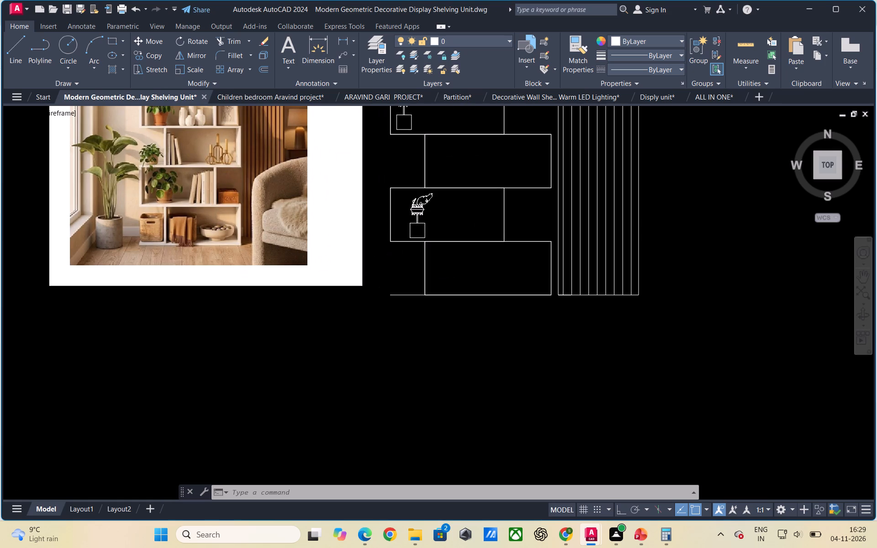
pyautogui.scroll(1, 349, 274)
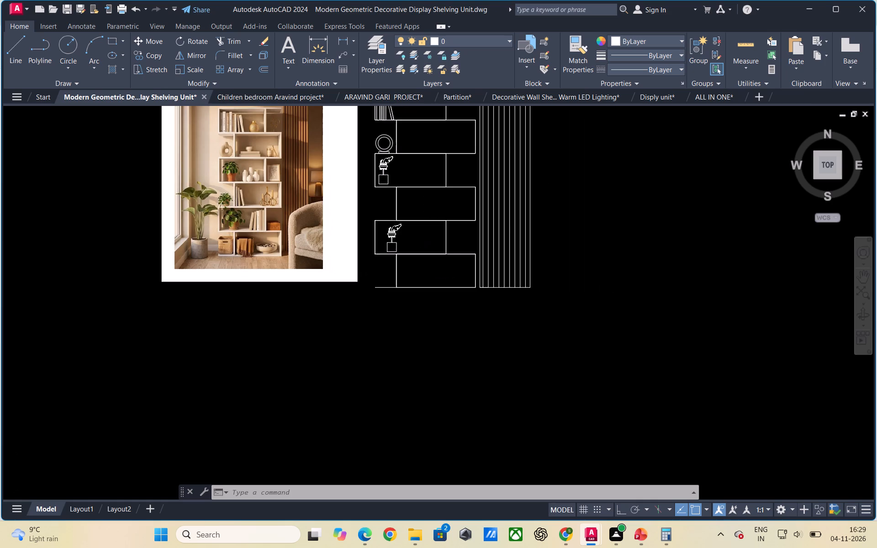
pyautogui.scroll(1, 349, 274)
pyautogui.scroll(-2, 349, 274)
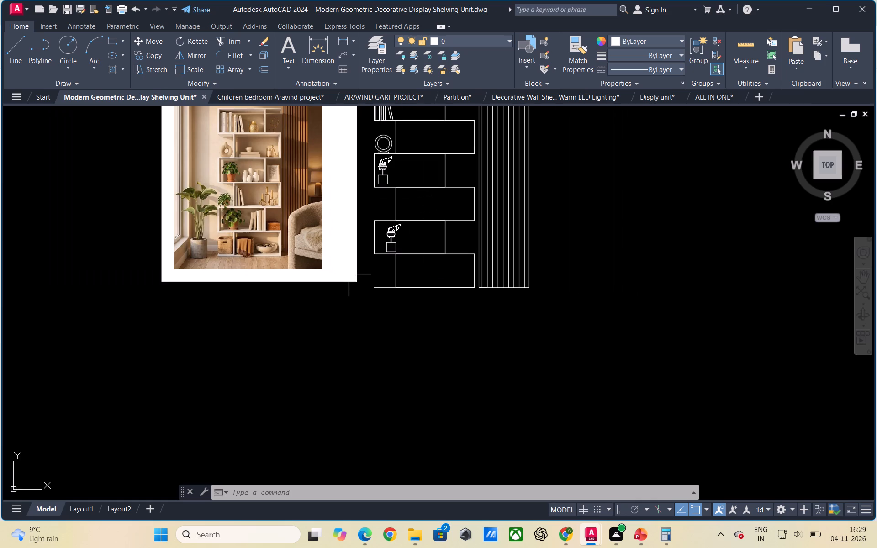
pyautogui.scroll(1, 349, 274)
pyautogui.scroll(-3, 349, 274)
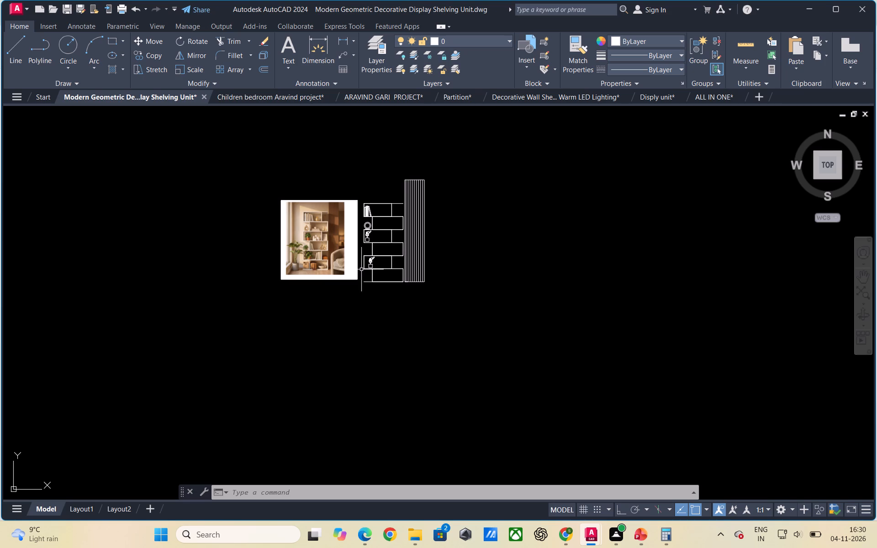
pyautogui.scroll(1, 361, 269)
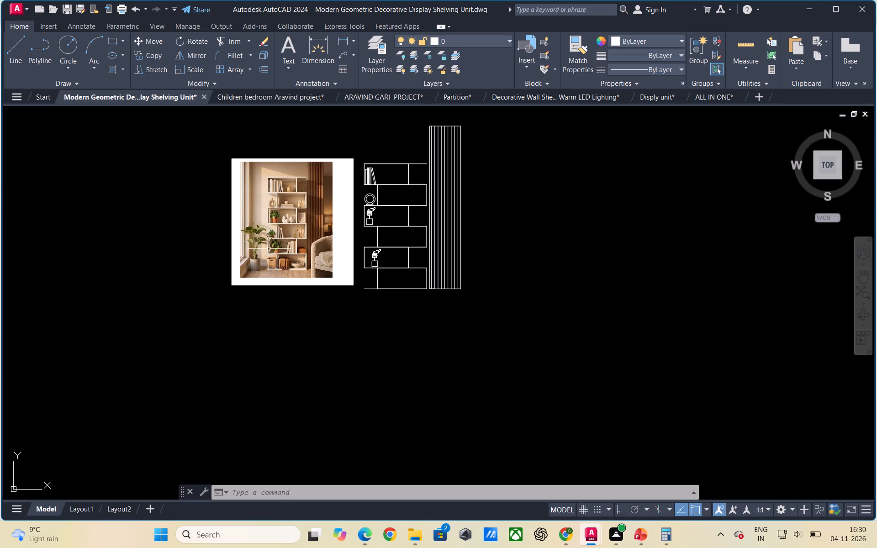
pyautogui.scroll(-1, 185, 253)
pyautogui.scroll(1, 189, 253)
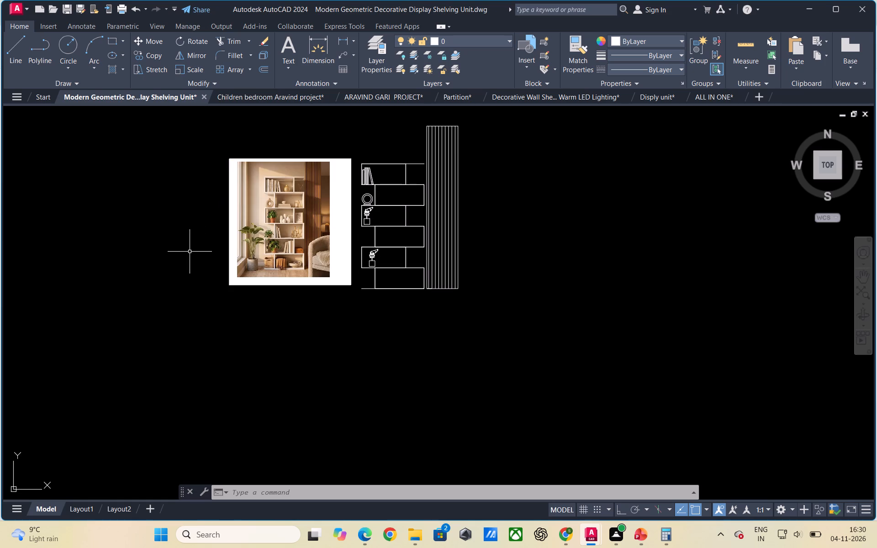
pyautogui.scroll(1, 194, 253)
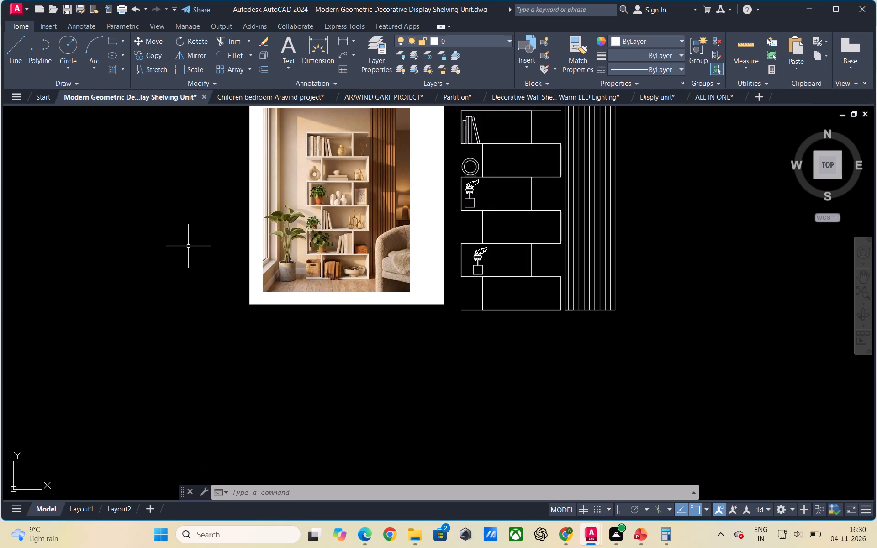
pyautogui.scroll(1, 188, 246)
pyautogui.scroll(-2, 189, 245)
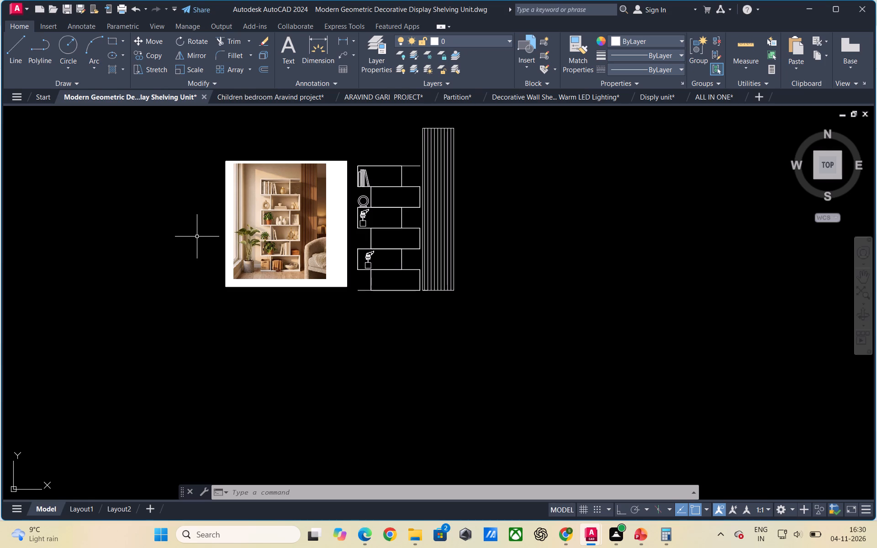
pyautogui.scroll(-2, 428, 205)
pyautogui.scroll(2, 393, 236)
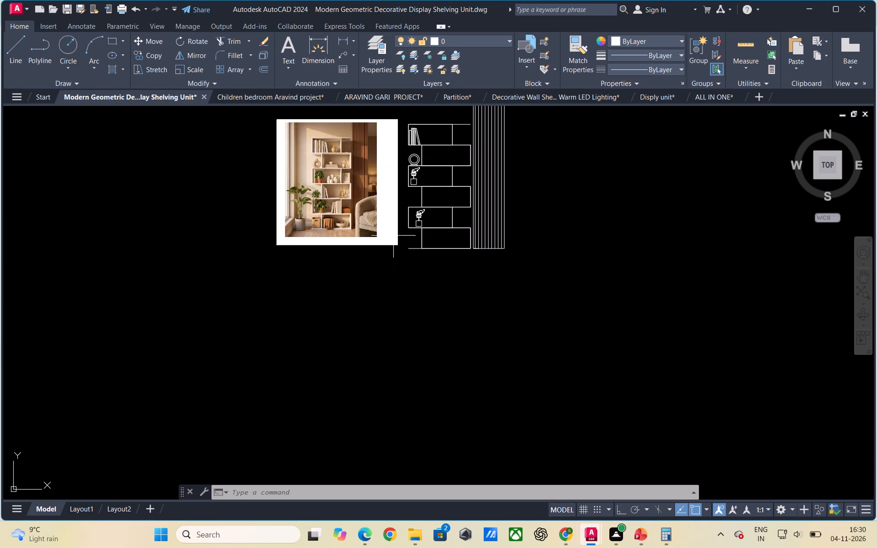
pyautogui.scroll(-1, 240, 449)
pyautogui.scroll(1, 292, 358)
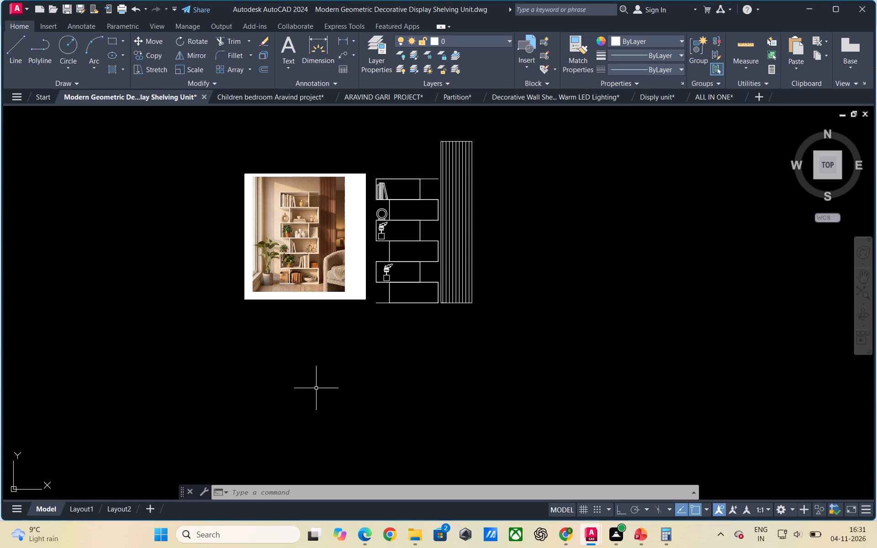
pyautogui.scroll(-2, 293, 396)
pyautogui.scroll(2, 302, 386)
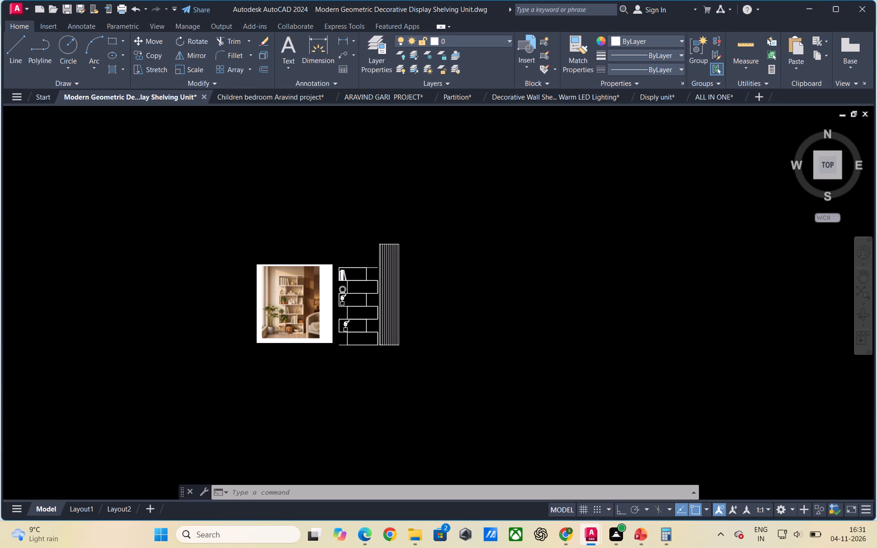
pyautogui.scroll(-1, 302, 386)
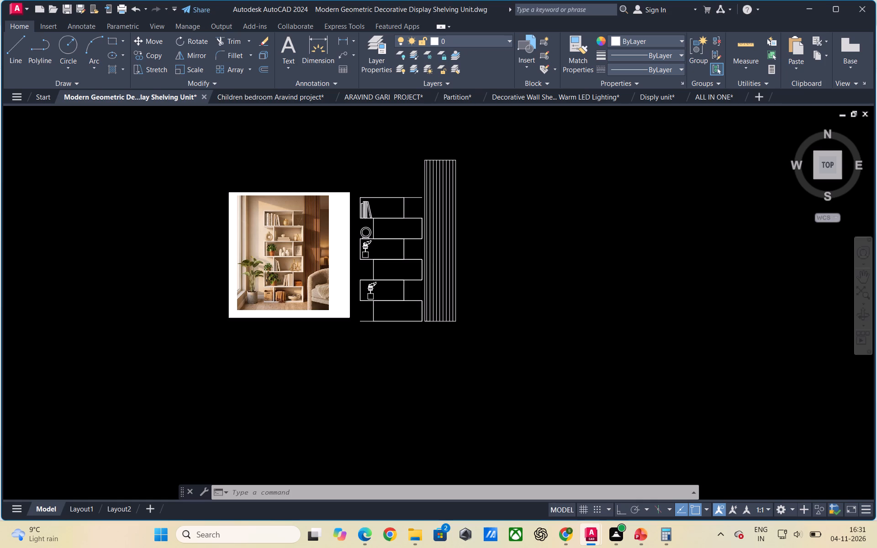
# Examine the reference photo's decor beside the shelving unit elevation to identify the items still missing from its compartments.
pyautogui.scroll(-1, 376, 347)
pyautogui.scroll(3, 359, 337)
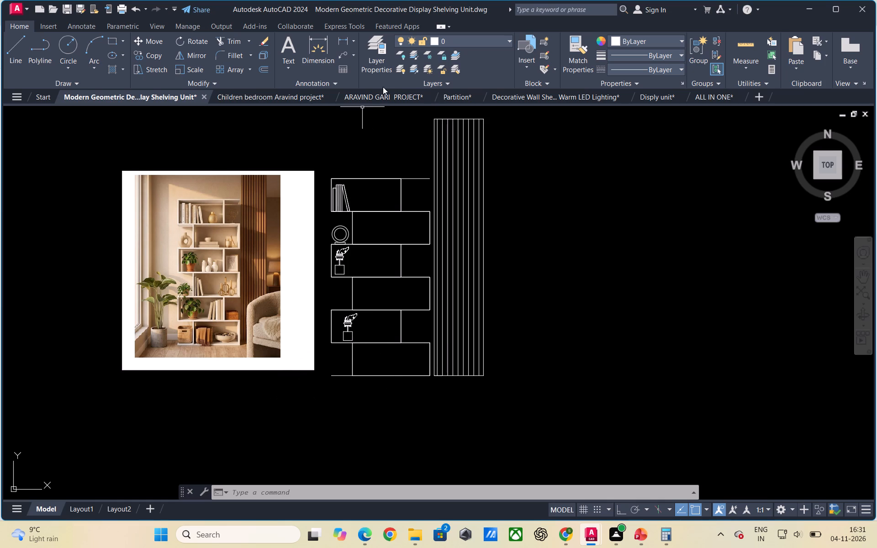
pyautogui.scroll(1, 384, 87)
pyautogui.scroll(2, 426, 174)
pyautogui.scroll(-1, 488, 175)
pyautogui.scroll(-1, 417, 172)
pyautogui.scroll(1, 180, 264)
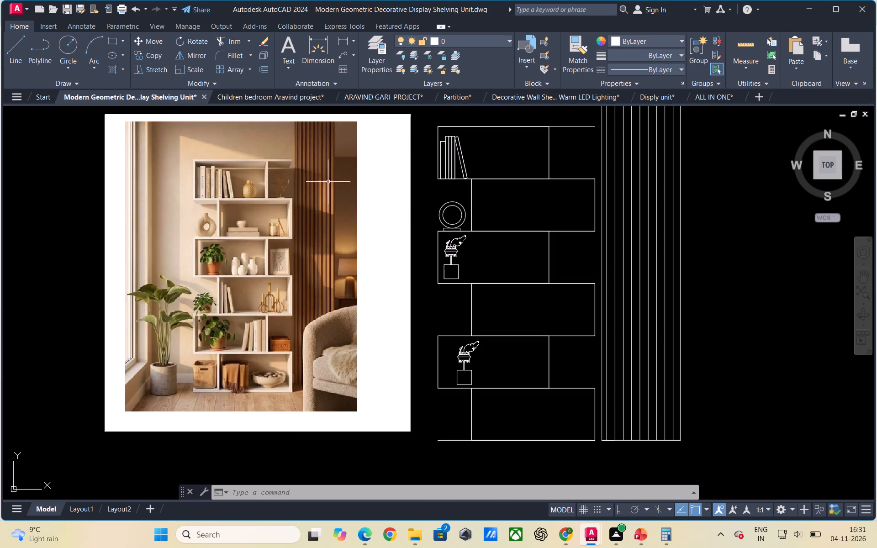
pyautogui.scroll(-1, 316, 179)
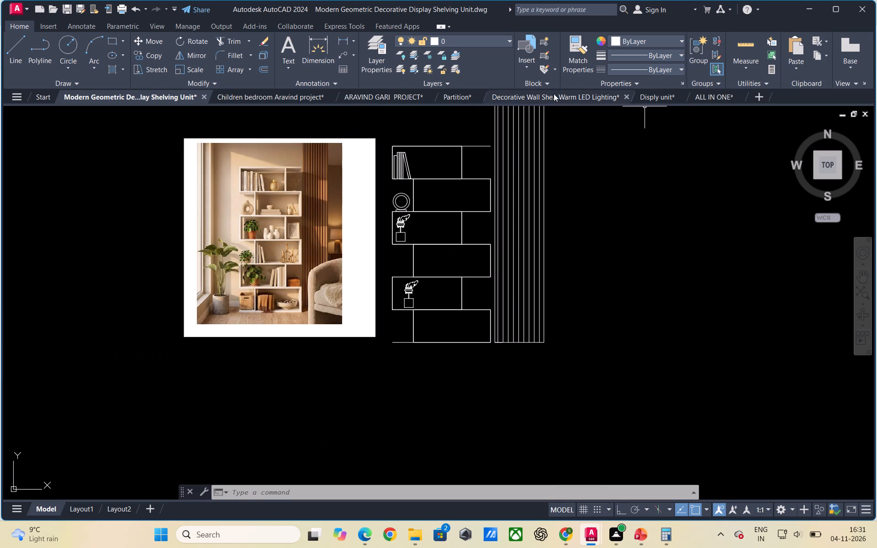
# In the Disply unit drawing, erase the fill and upper edge lines of the shelf board beneath the orange book stack in display 1.
pyautogui.click(555, 98)
pyautogui.scroll(-1, 613, 278)
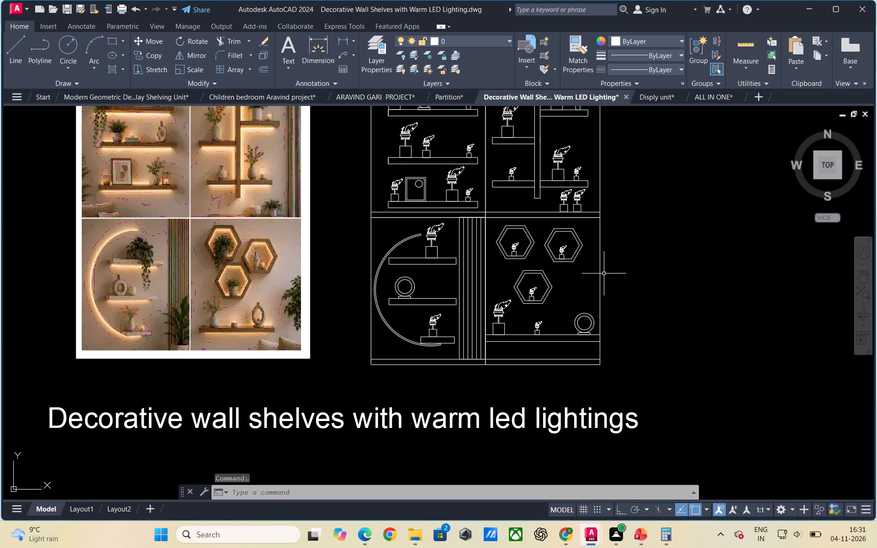
pyautogui.click(647, 99)
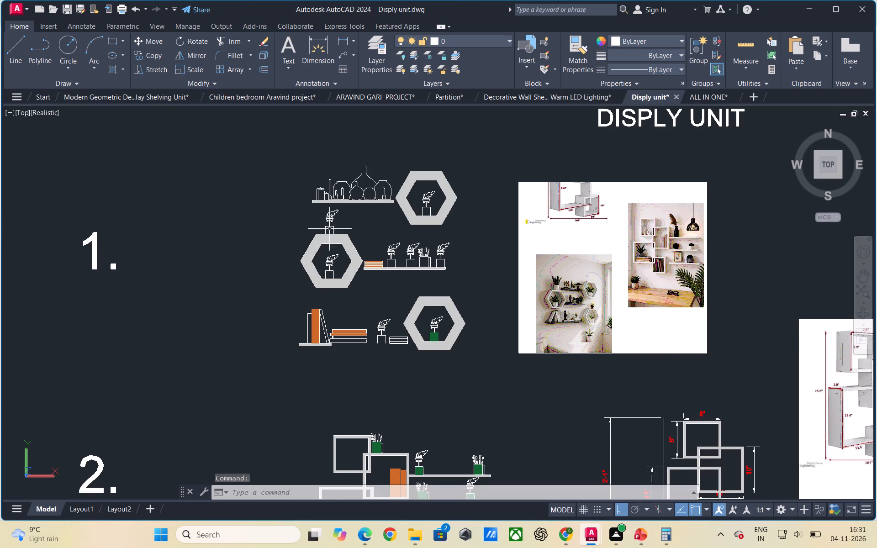
pyautogui.scroll(4, 372, 273)
pyautogui.scroll(1, 422, 250)
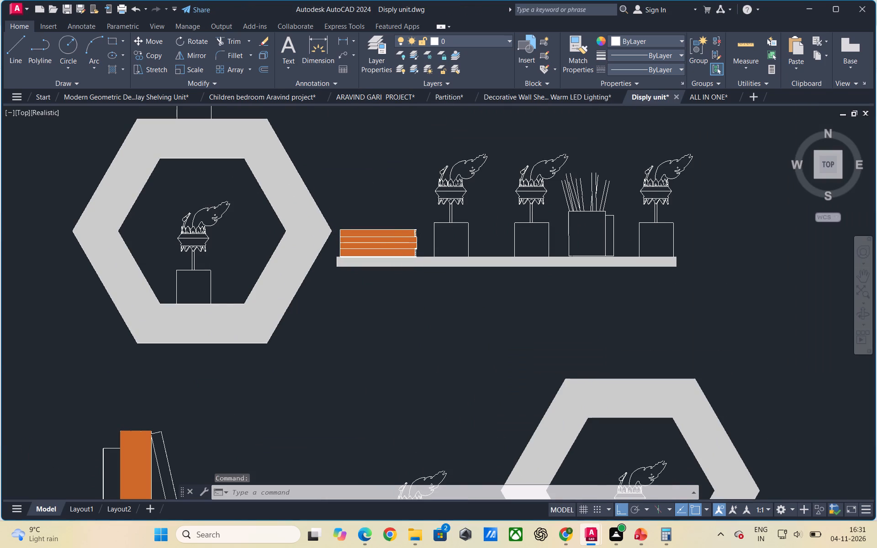
pyautogui.click(427, 261)
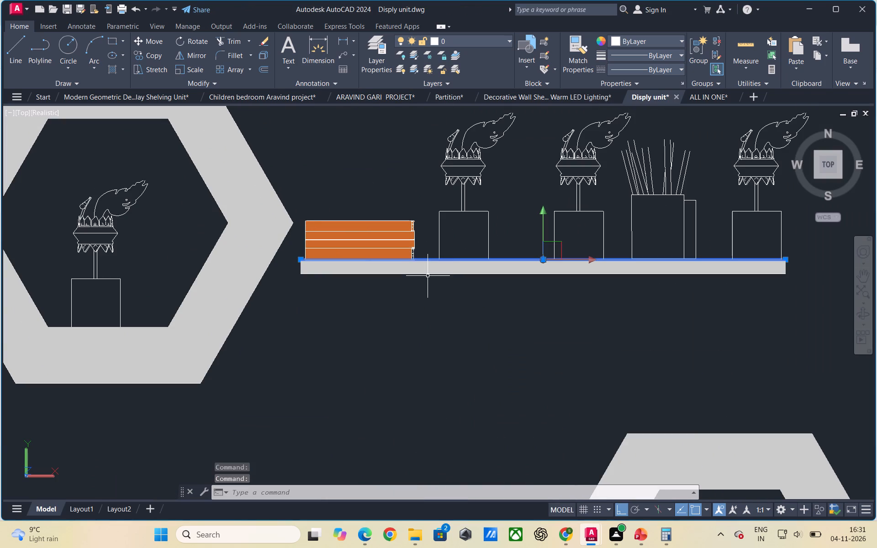
pyautogui.press('Delete')
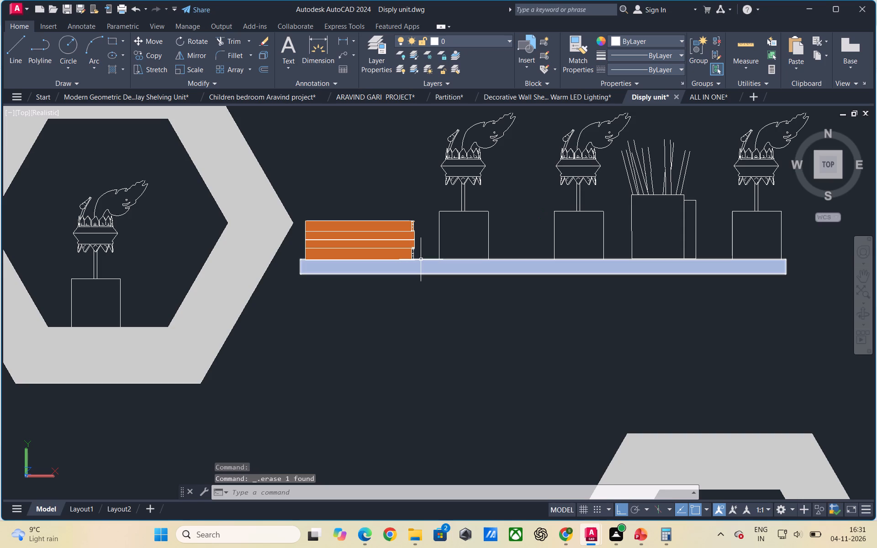
pyautogui.click(421, 260)
pyautogui.press('Delete')
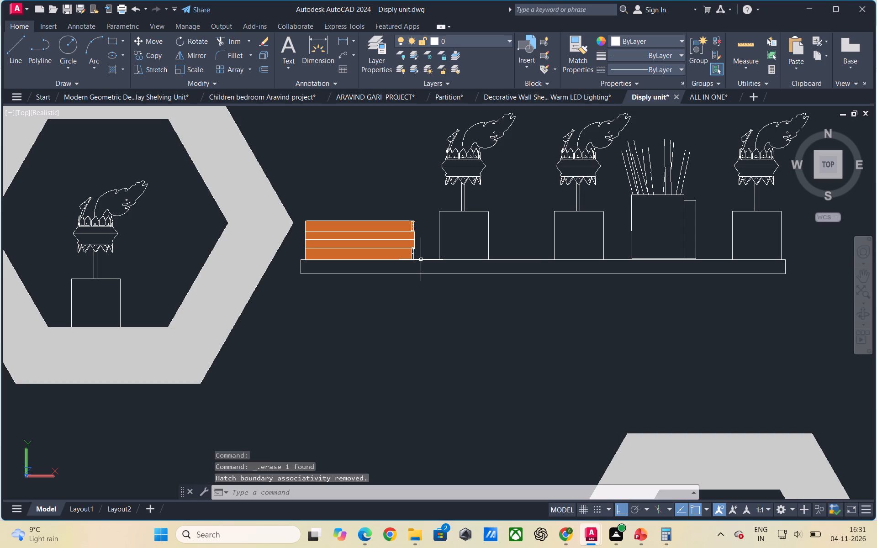
pyautogui.click(421, 260)
pyautogui.press('Delete')
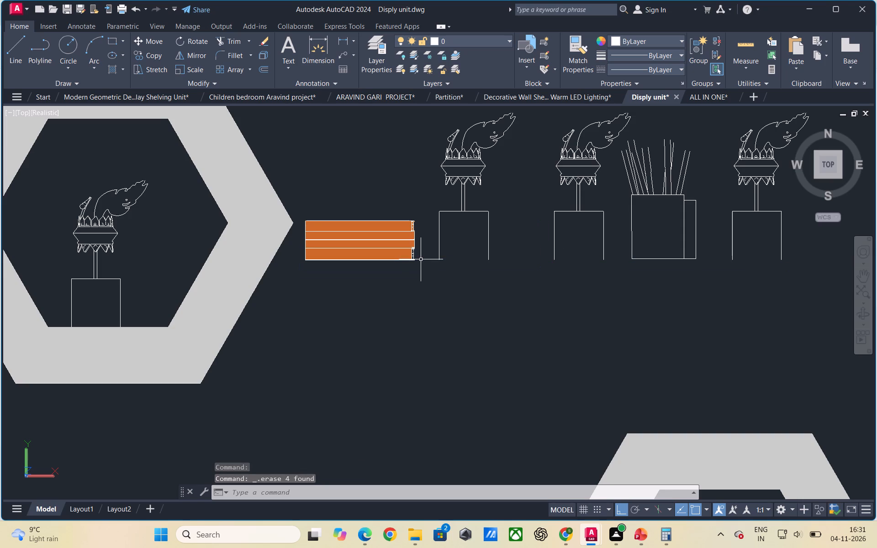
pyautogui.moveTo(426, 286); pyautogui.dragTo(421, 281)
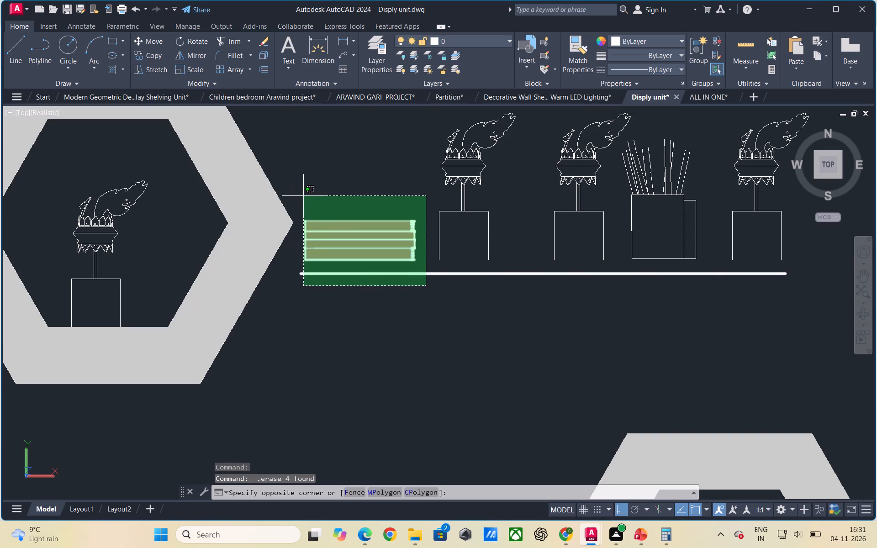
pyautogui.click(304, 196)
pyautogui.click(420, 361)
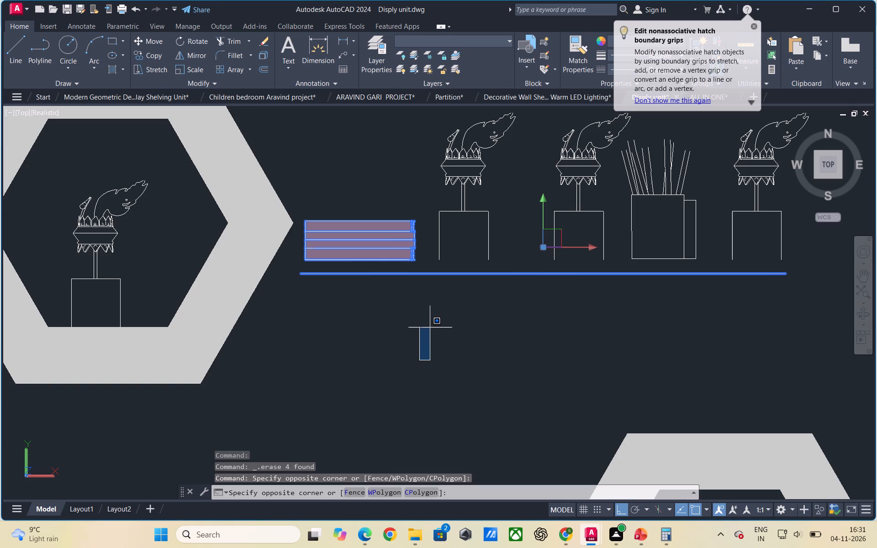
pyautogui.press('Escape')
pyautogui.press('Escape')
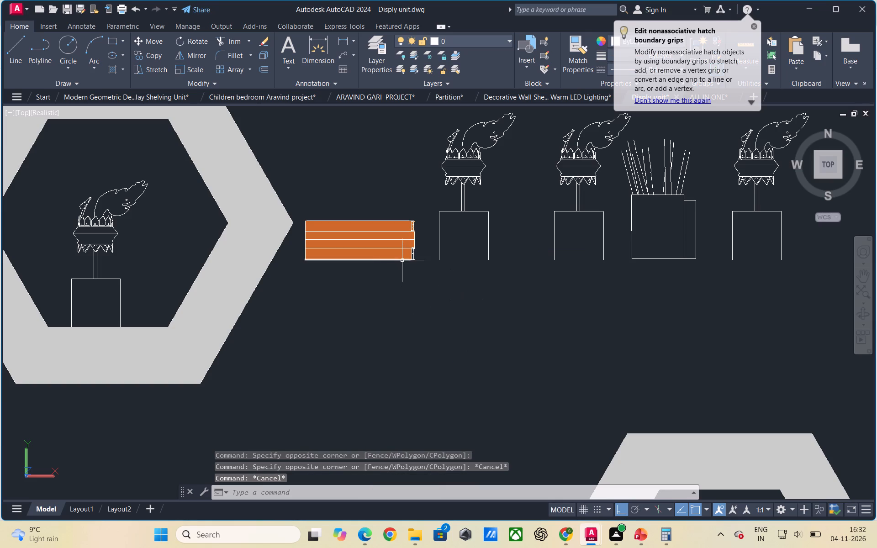
# Copy the complete orange horizontal book stack, without the remaining shelf line, to the clipboard.
pyautogui.click(418, 267)
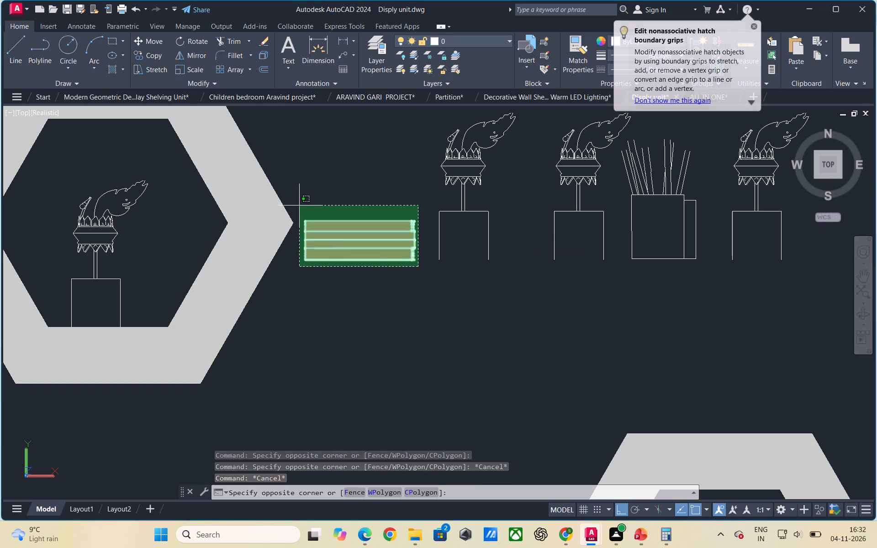
pyautogui.click(304, 206)
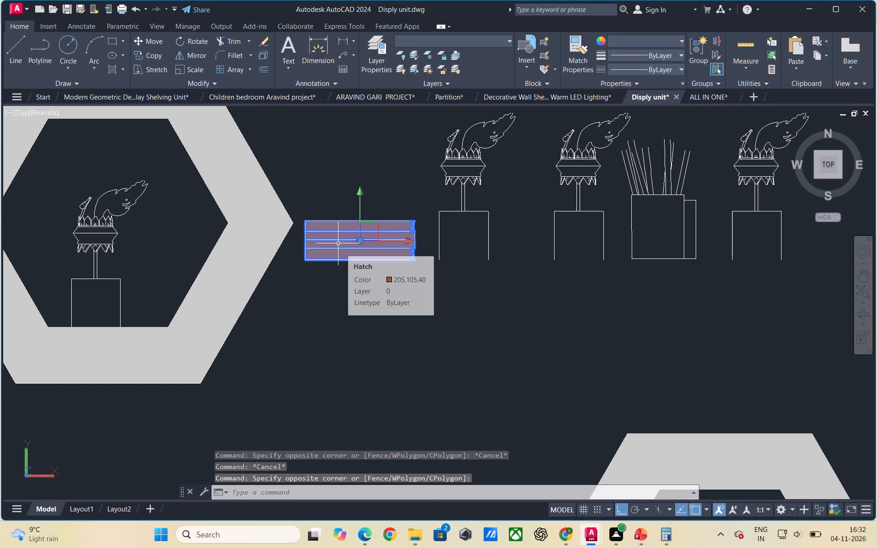
pyautogui.hotkey('ctrl', 'c')
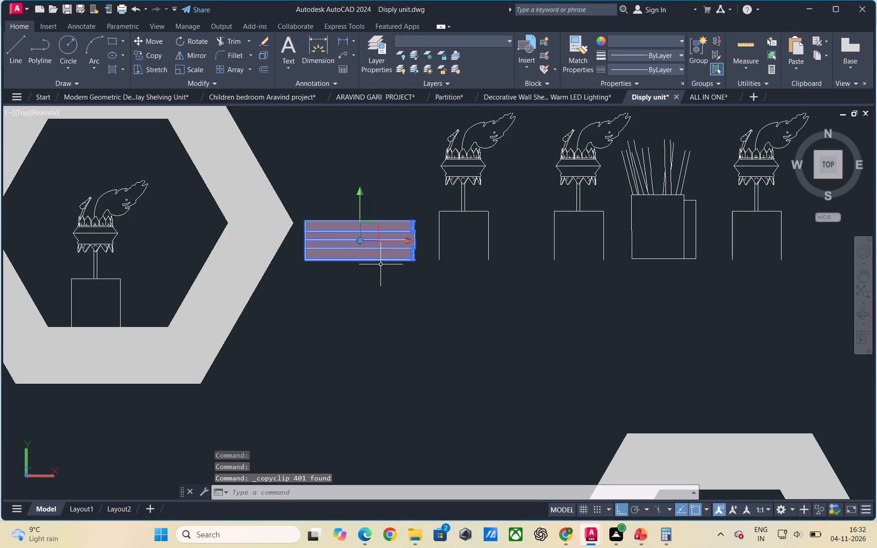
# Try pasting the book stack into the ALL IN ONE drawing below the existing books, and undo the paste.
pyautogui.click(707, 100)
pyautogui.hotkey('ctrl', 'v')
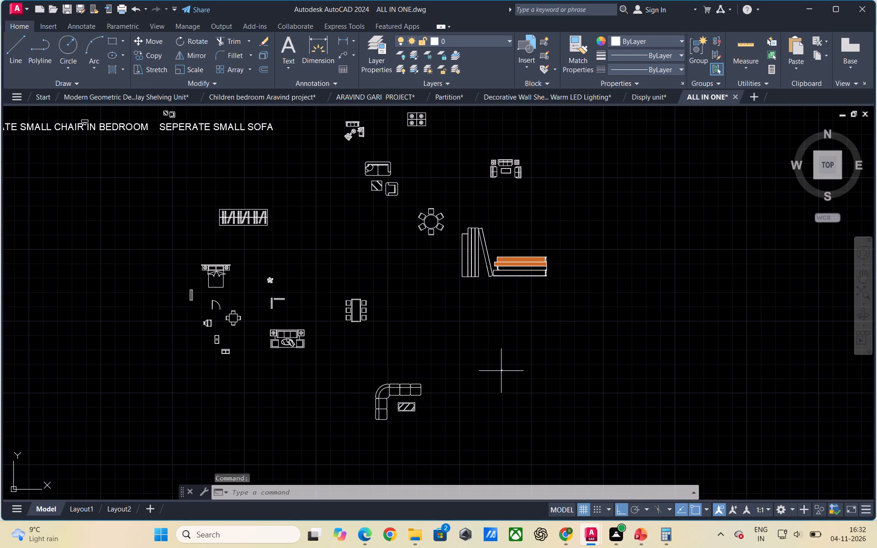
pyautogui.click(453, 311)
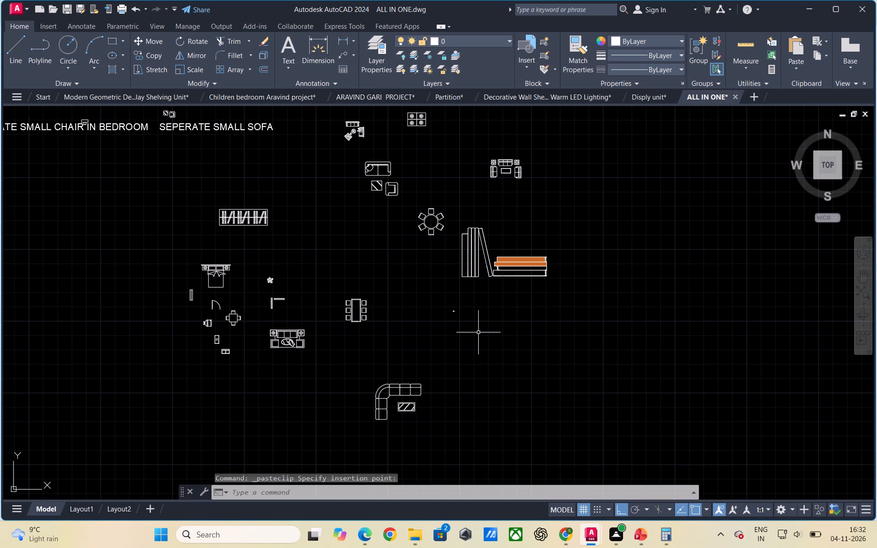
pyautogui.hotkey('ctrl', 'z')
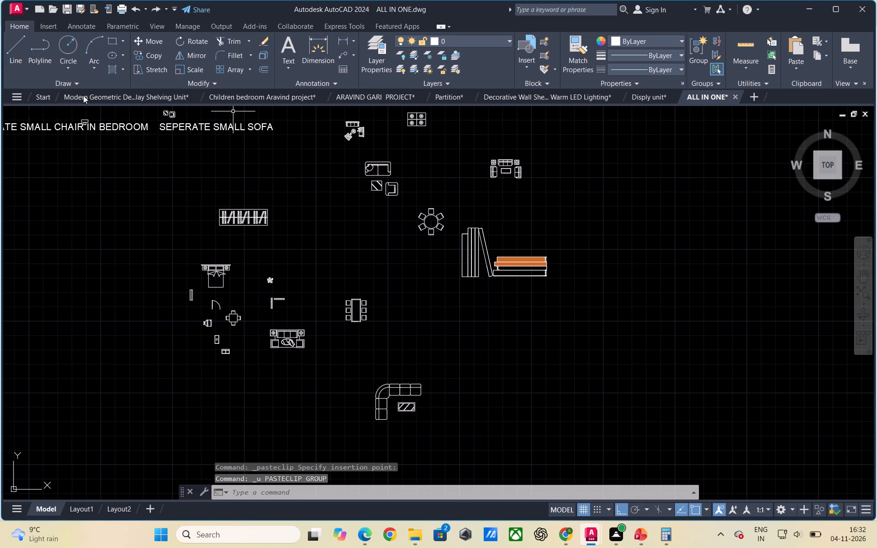
# Paste the copied book stack into the second row's wide compartment of the geometric shelving unit elevation.
pyautogui.click(83, 95)
pyautogui.hotkey('ctrl', 'v')
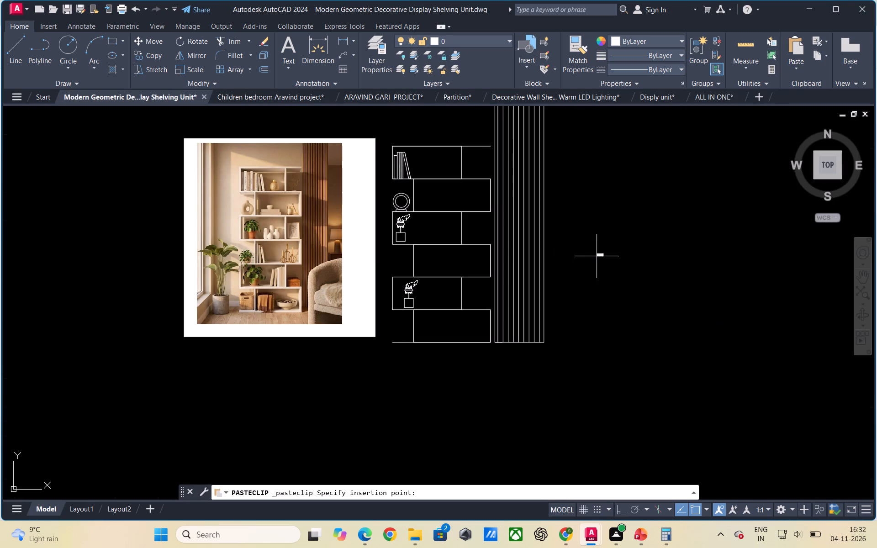
pyautogui.click(438, 204)
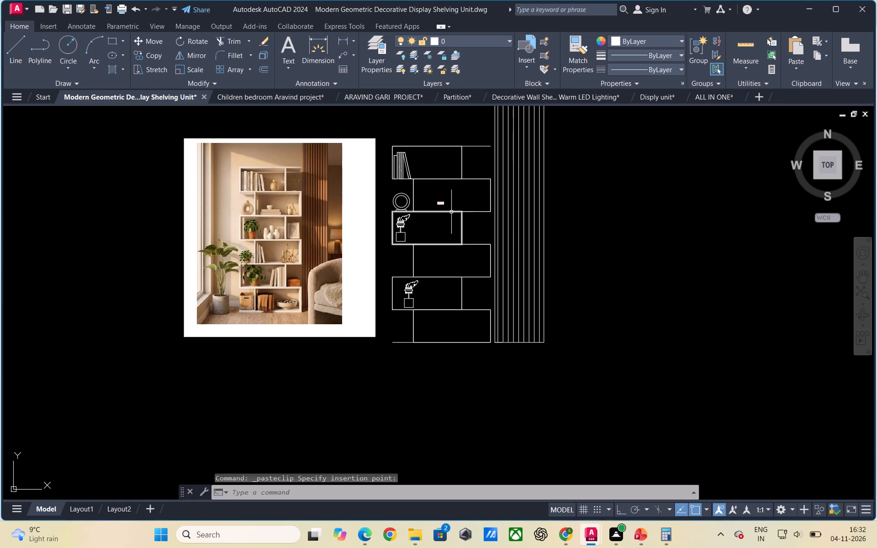
pyautogui.press('Escape')
# Scale the pasted book stack up from its upper-left corner to about three times its size.
pyautogui.scroll(4, 437, 196)
pyautogui.click(493, 262)
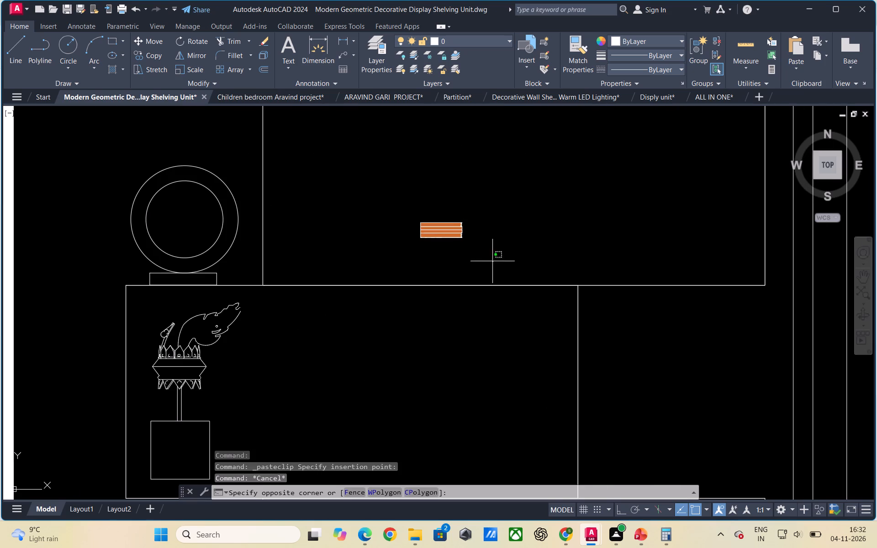
pyautogui.click(384, 196)
pyautogui.write('SCALE')
pyautogui.press('Return')
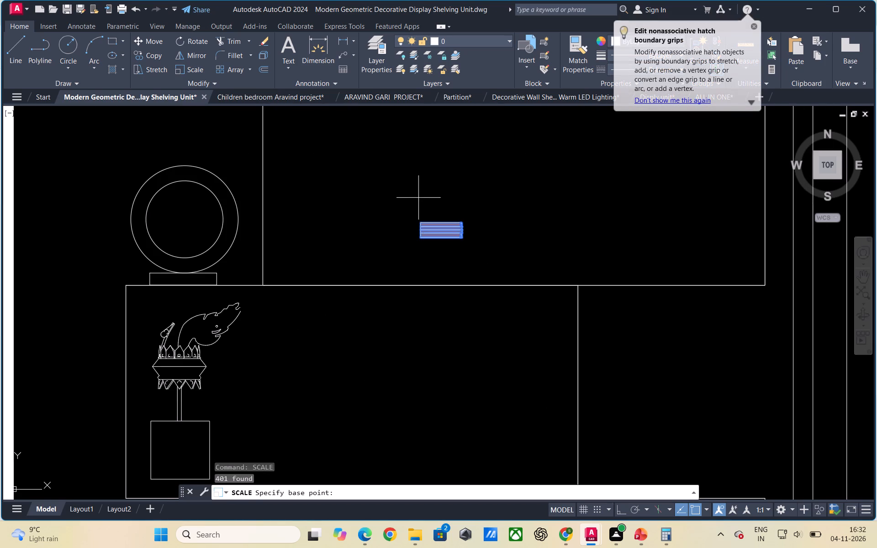
pyautogui.click(418, 222)
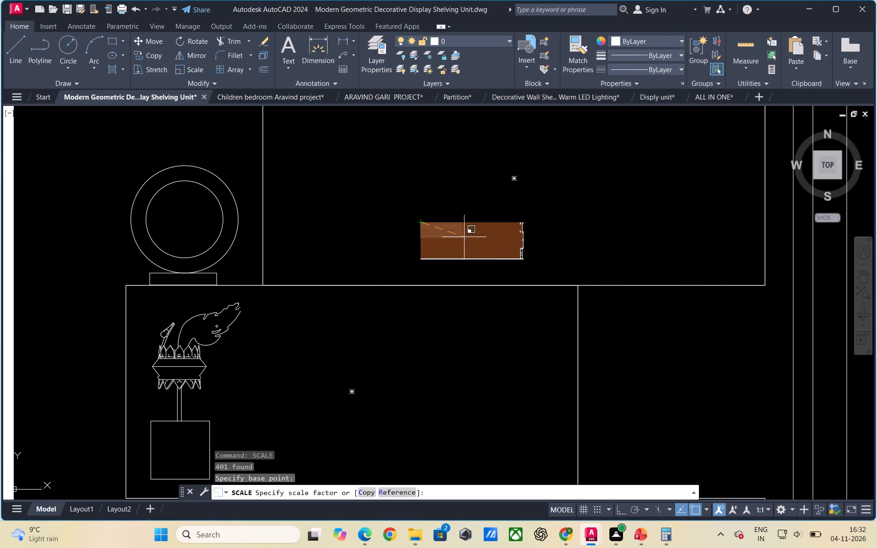
pyautogui.click(361, 199)
pyautogui.scroll(-1, 365, 264)
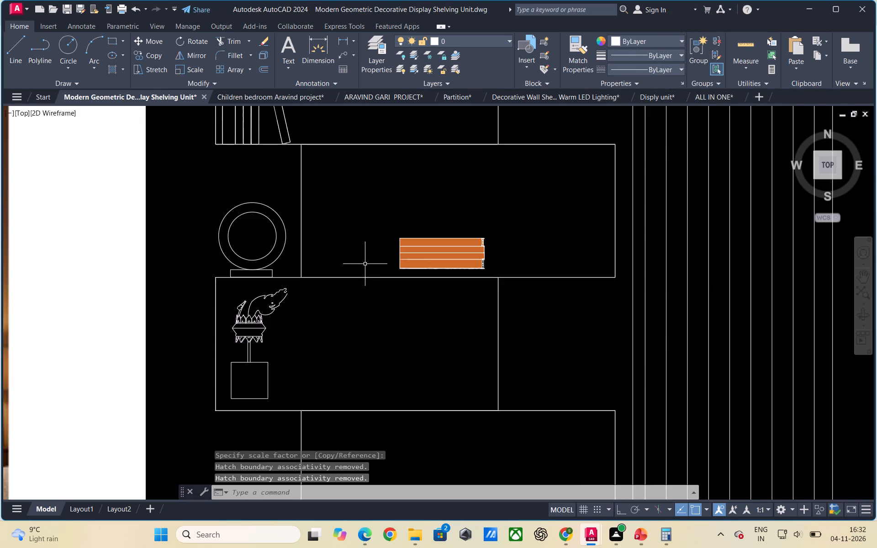
pyautogui.scroll(1, 434, 315)
pyautogui.scroll(-1, 437, 315)
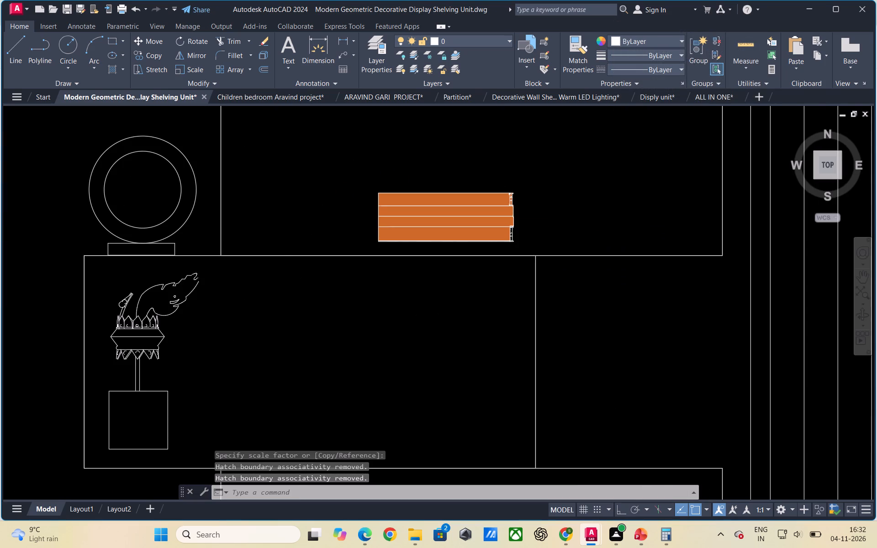
pyautogui.press('Escape')
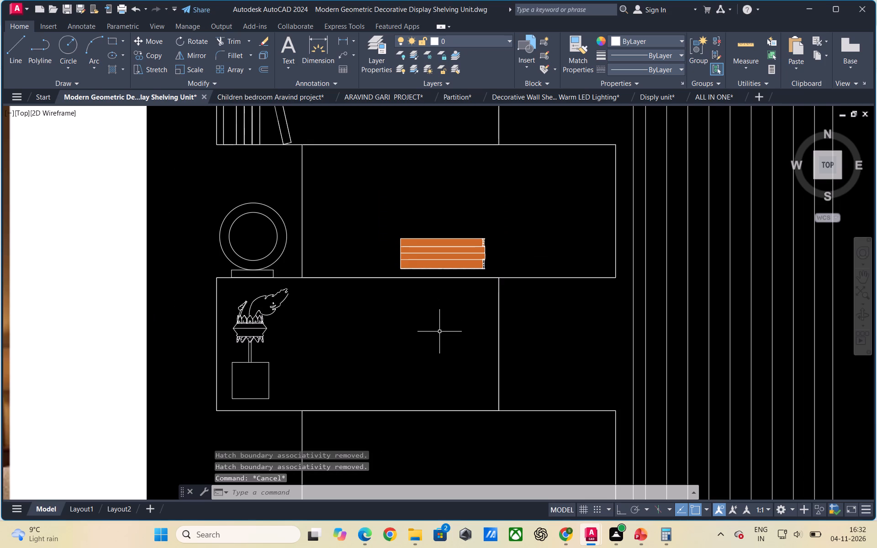
# Save the shelving unit drawing.
pyautogui.hotkey('ctrl', 's')
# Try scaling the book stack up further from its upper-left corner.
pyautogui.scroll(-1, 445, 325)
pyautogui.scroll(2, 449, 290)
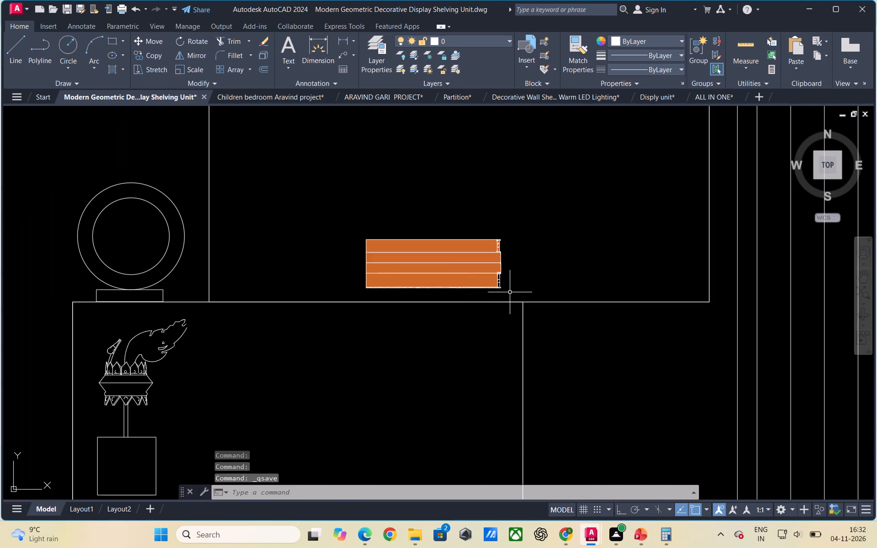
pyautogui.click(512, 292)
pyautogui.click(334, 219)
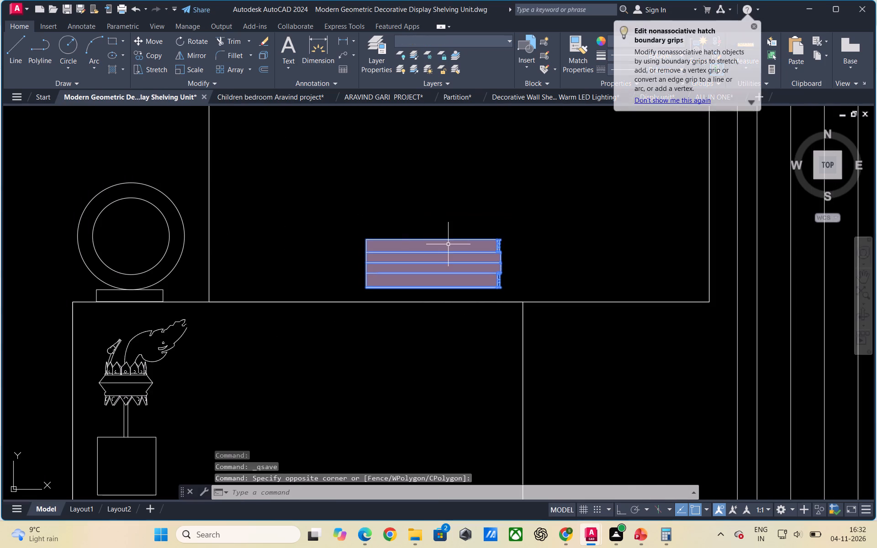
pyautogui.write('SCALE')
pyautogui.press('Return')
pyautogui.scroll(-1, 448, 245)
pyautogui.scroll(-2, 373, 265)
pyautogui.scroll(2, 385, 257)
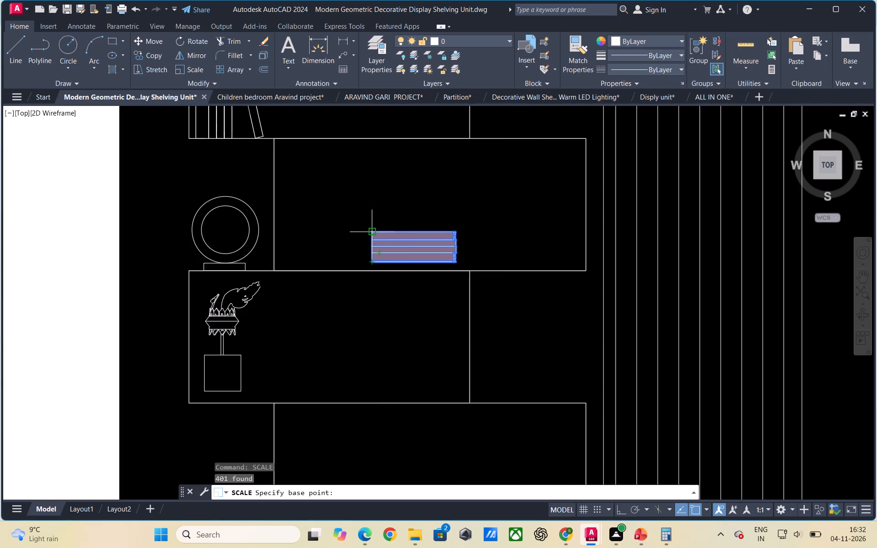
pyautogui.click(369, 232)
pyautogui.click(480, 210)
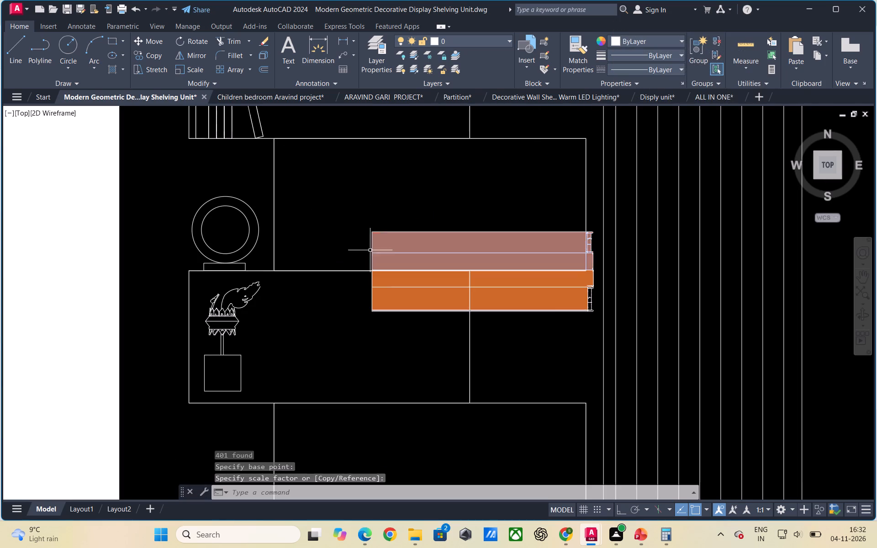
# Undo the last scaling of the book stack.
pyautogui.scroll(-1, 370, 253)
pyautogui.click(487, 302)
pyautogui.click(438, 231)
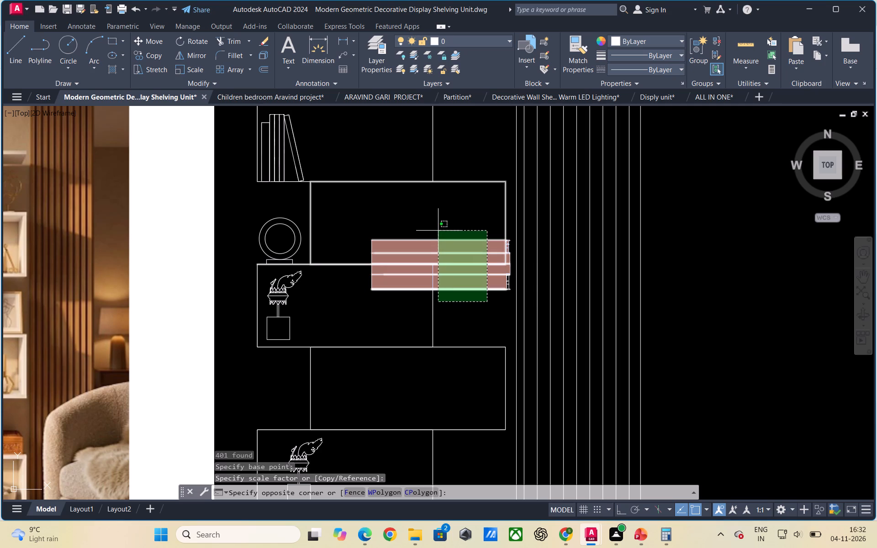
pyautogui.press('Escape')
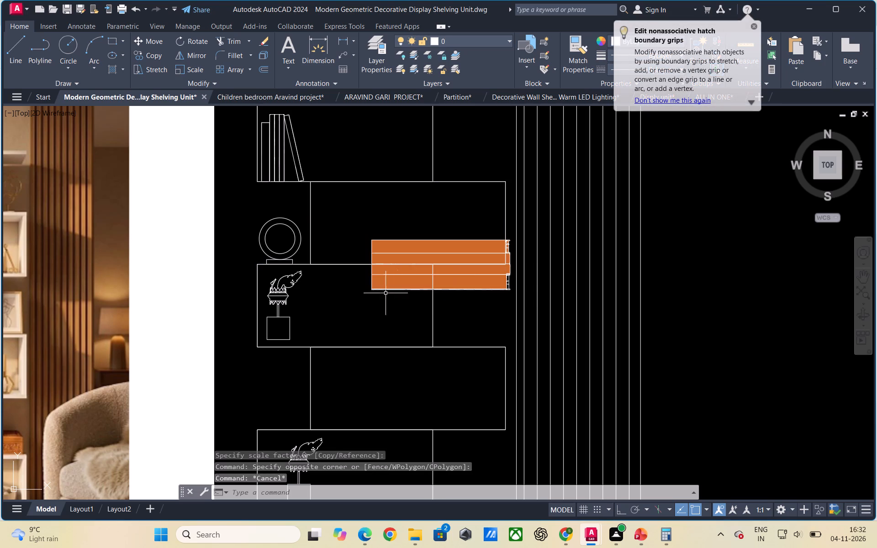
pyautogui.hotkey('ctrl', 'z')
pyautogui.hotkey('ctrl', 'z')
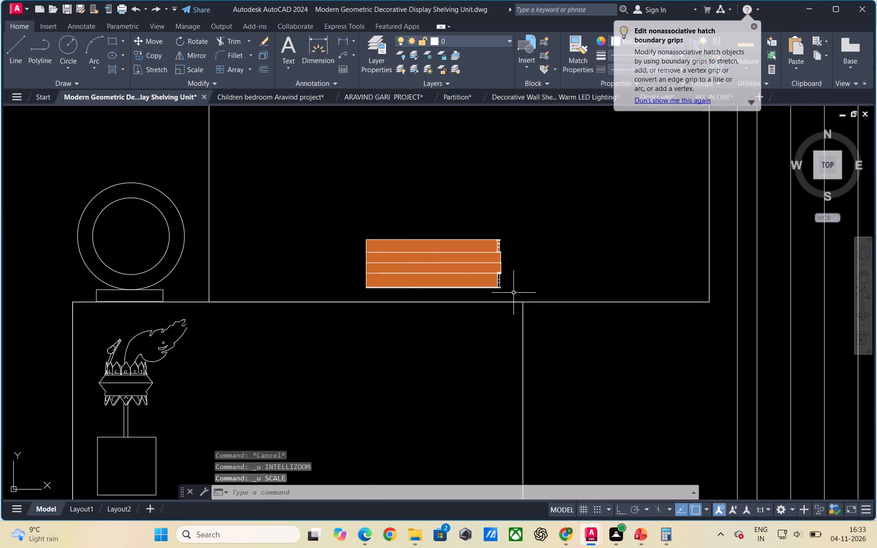
# Move the book stack up and to the left within the second row's wide compartment, clear of the shelf line.
pyautogui.click(508, 295)
pyautogui.click(347, 223)
pyautogui.rightClick(347, 222)
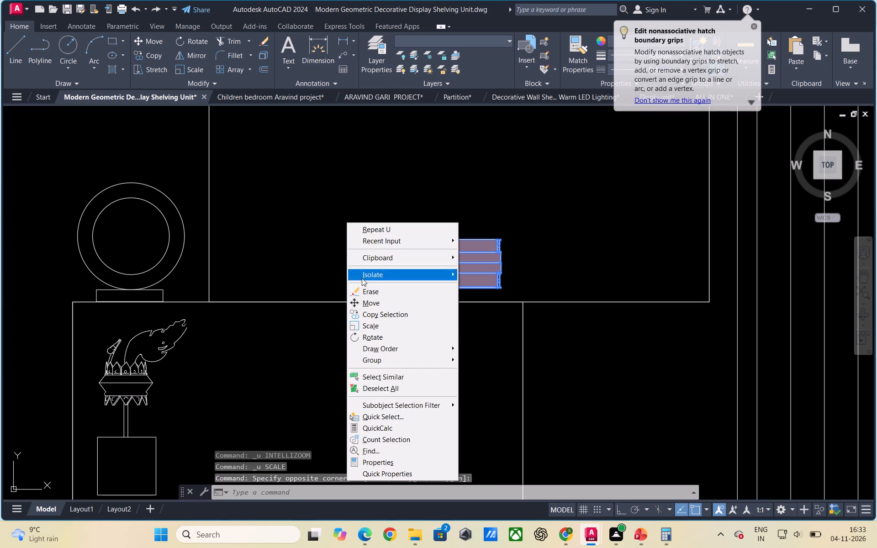
pyautogui.click(370, 306)
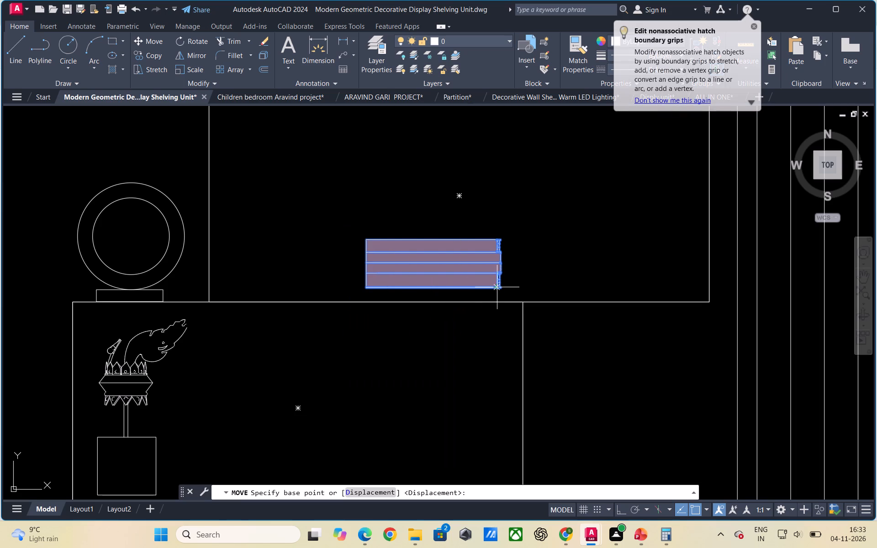
pyautogui.click(497, 287)
pyautogui.click(412, 229)
pyautogui.scroll(-1, 483, 295)
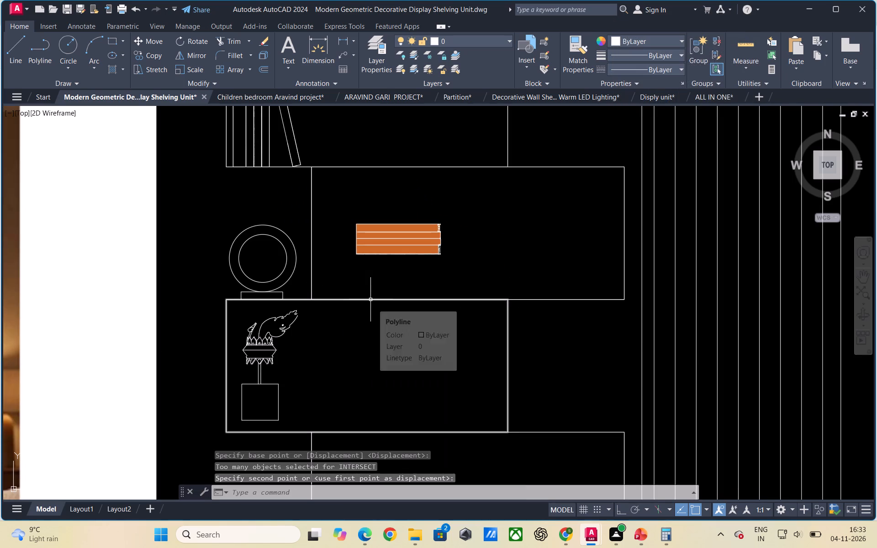
# Scale up the orange book stack in the second row's wide compartment from its upper-left corner.
pyautogui.press('Escape')
pyautogui.scroll(-1, 417, 335)
pyautogui.scroll(1, 357, 264)
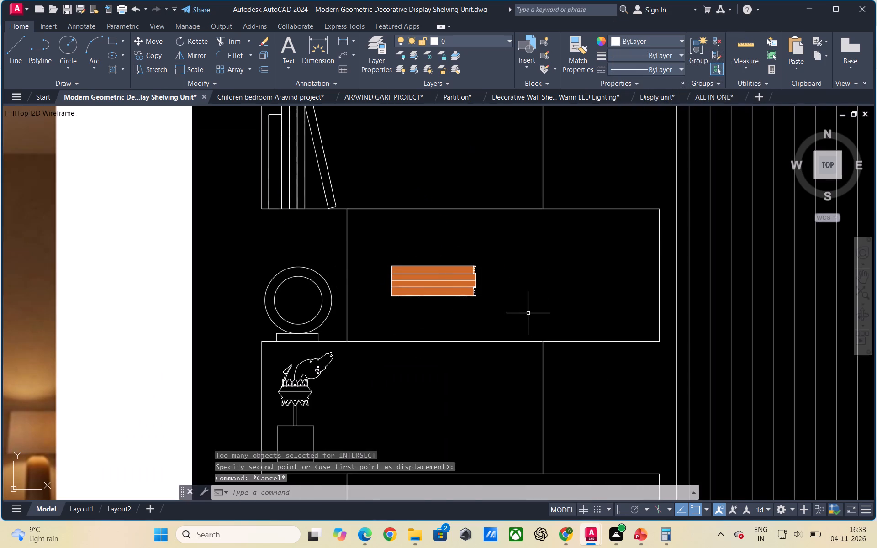
pyautogui.click(504, 311)
pyautogui.click(370, 241)
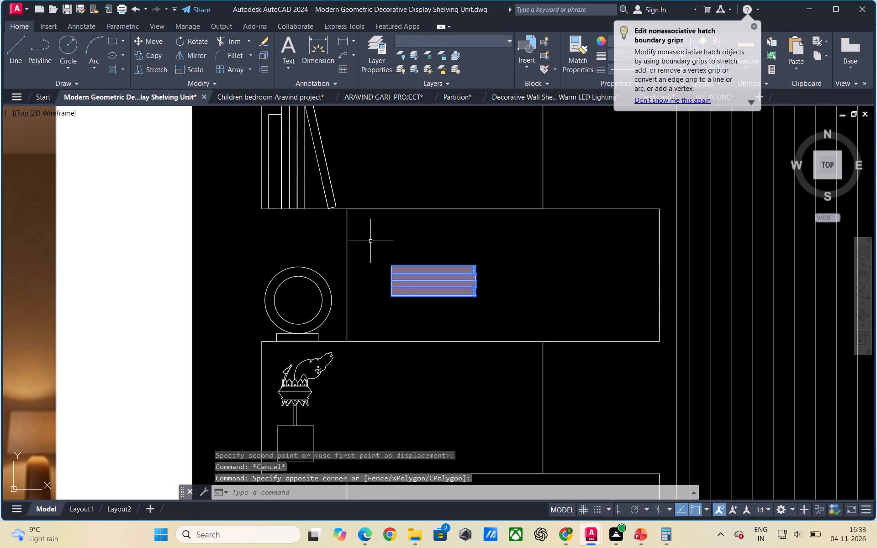
pyautogui.write('SCALE')
pyautogui.press('Return')
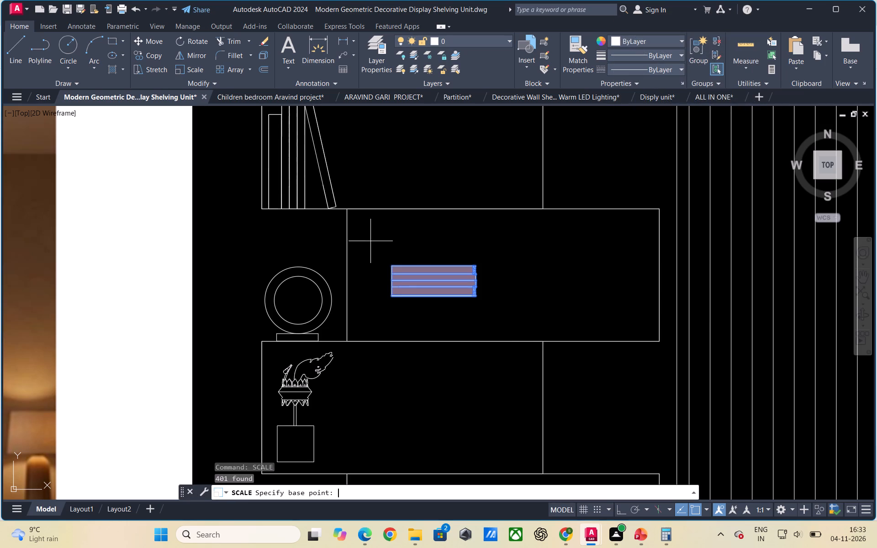
pyautogui.click(393, 267)
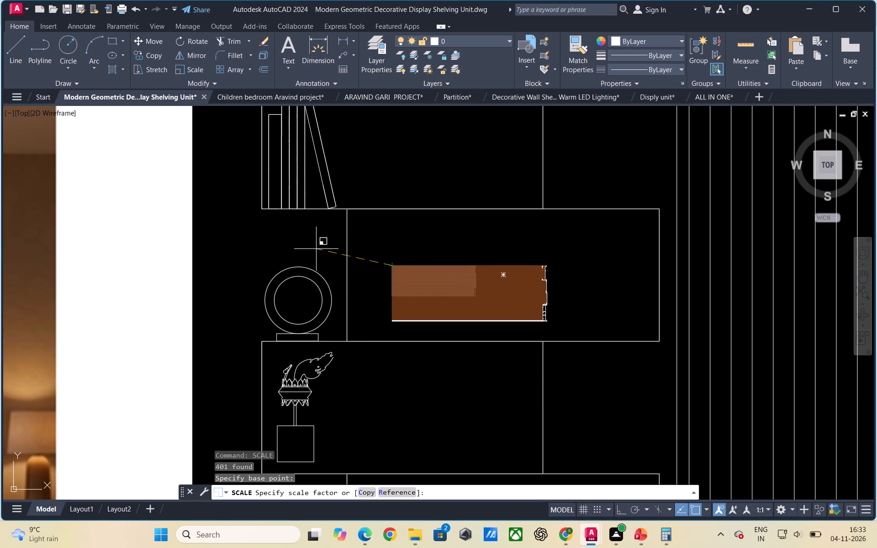
pyautogui.click(316, 249)
# Move the enlarged book stack from its lower-left corner onto the second row's shelf line, beside the compartment's left divider.
pyautogui.scroll(-2, 420, 252)
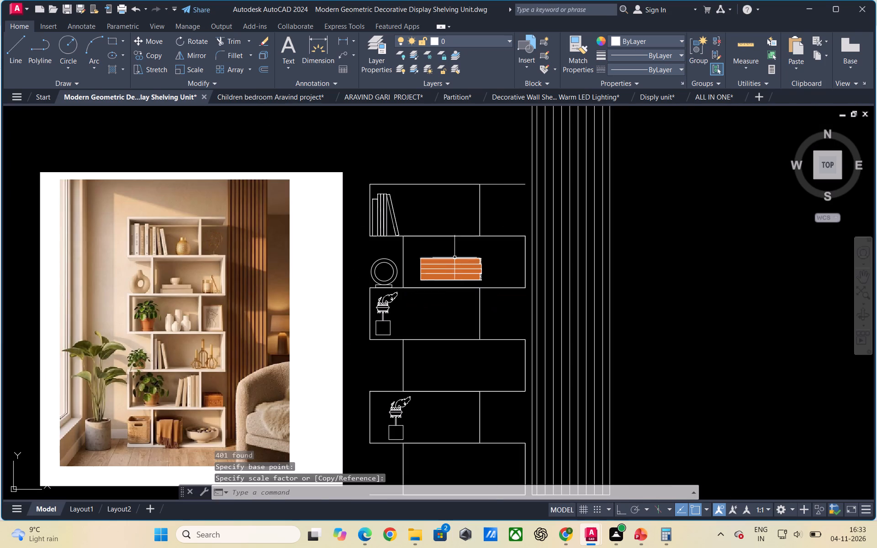
pyautogui.scroll(1, 485, 273)
pyautogui.click(491, 291)
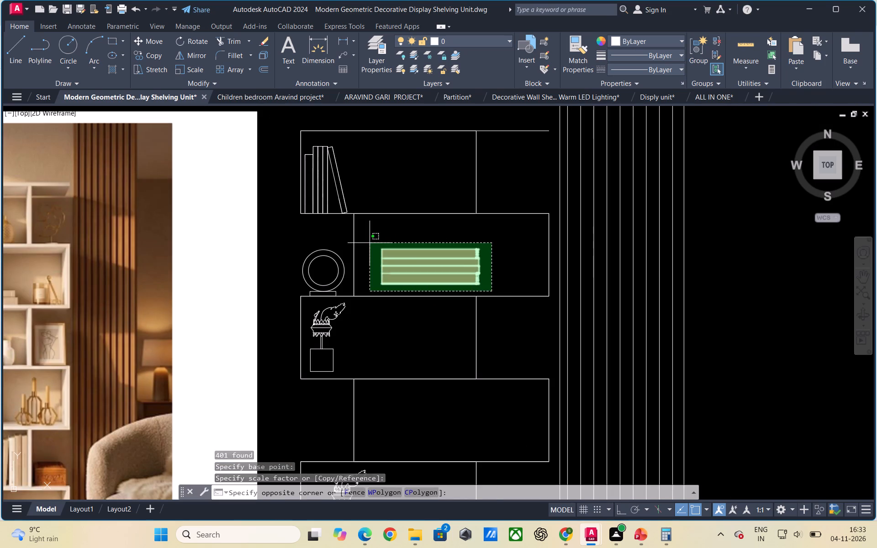
pyautogui.click(370, 243)
pyautogui.rightClick(375, 238)
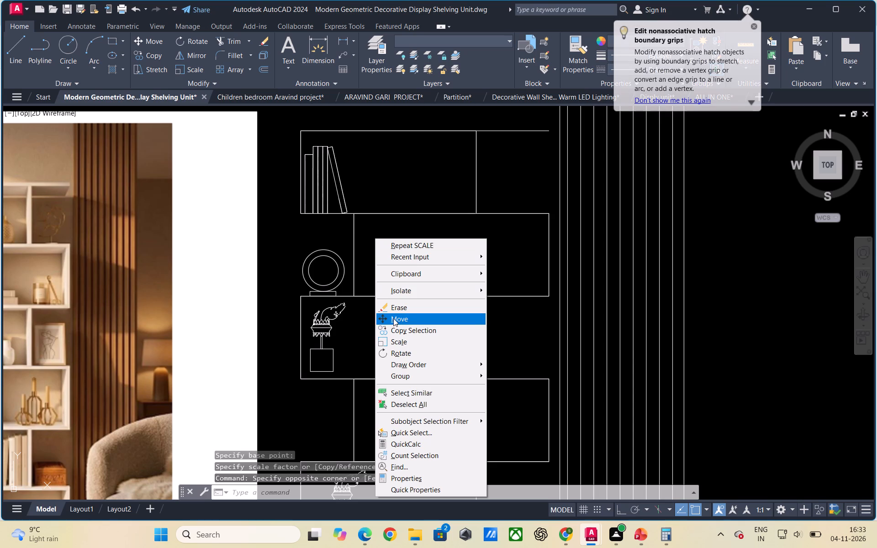
pyautogui.click(393, 318)
pyautogui.scroll(2, 415, 289)
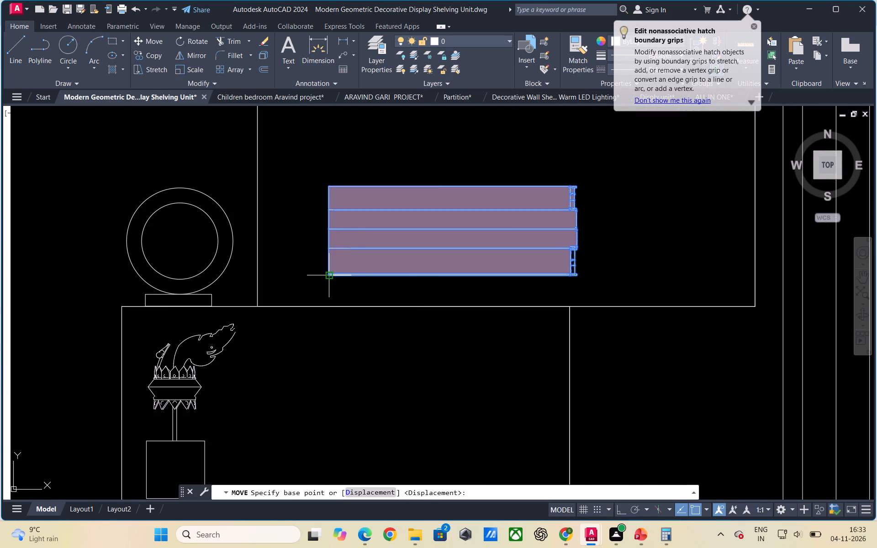
pyautogui.click(330, 275)
pyautogui.click(264, 301)
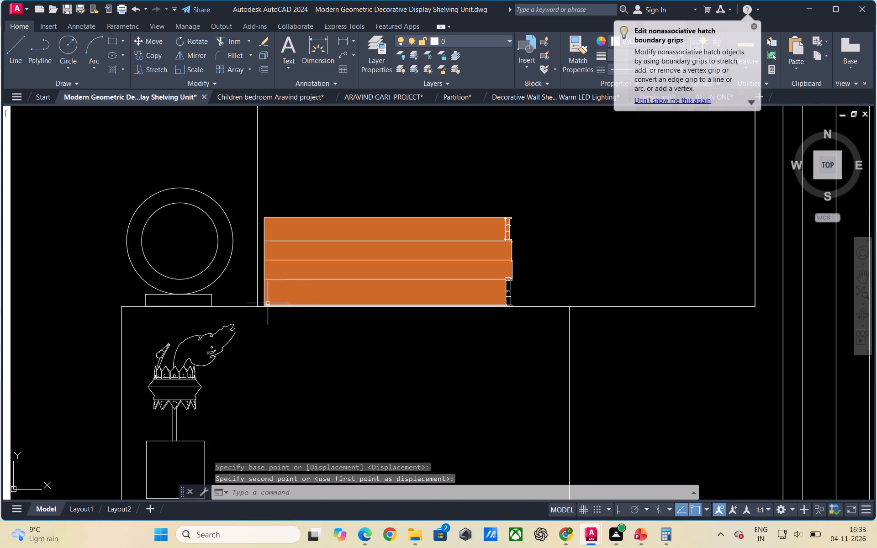
# Save the shelving unit drawing.
pyautogui.scroll(-3, 381, 310)
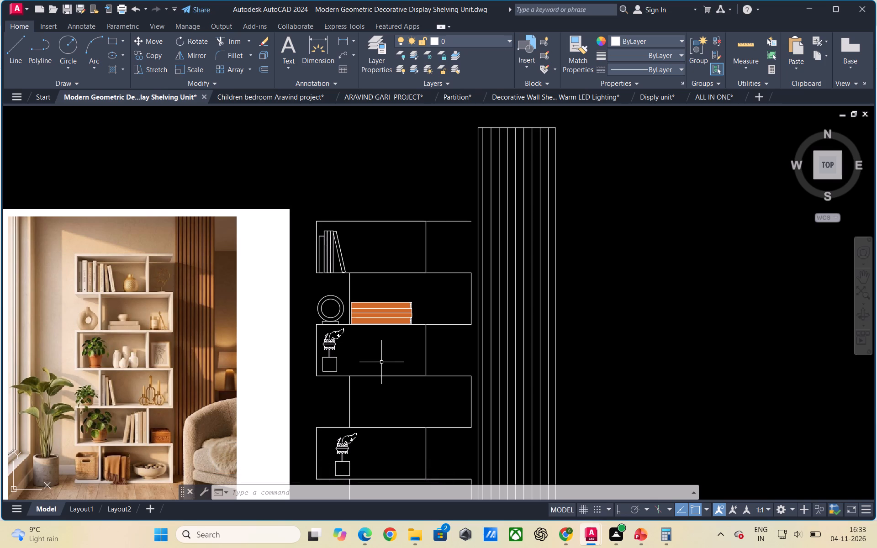
pyautogui.hotkey('ctrl', 's')
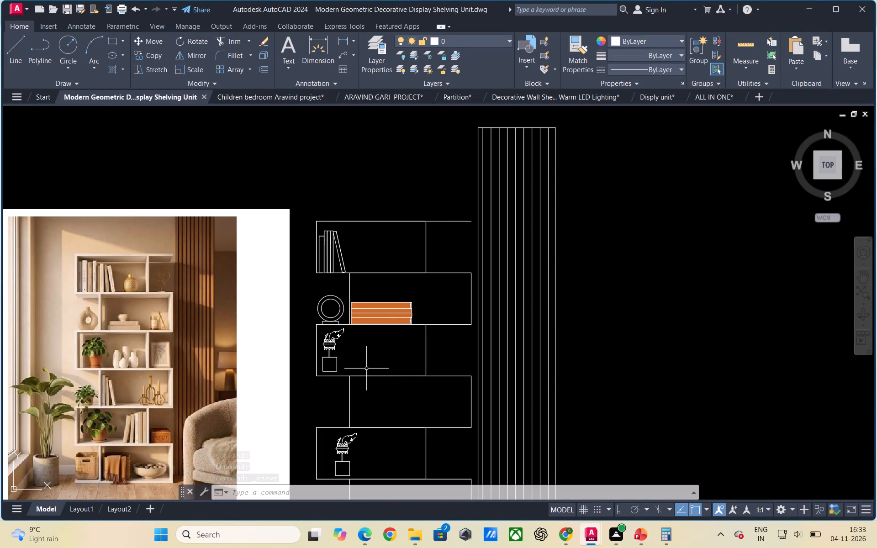
# Look through the ALL IN ONE, Disply unit and Decorative Wall Shelves drawings for reusable decor, ending back in the shelving unit drawing.
pyautogui.scroll(-1, 313, 352)
pyautogui.scroll(1, 312, 352)
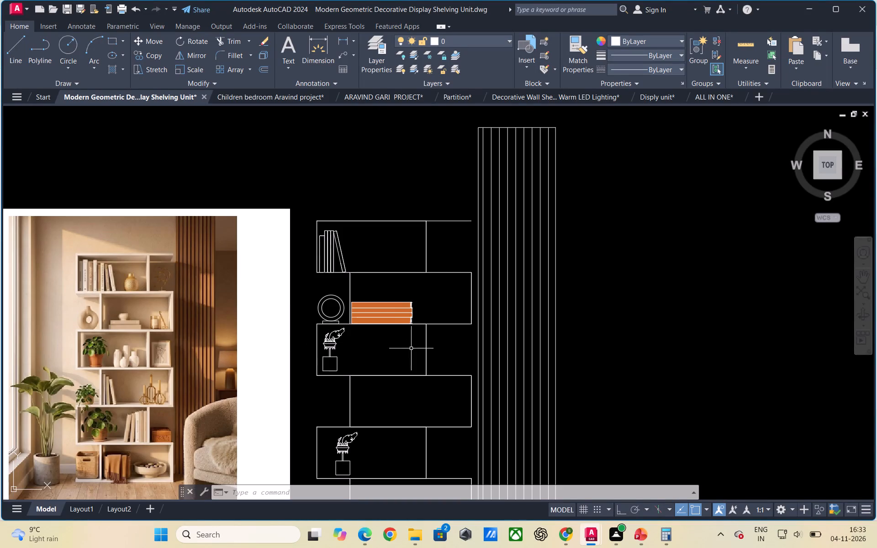
pyautogui.scroll(-1, 318, 317)
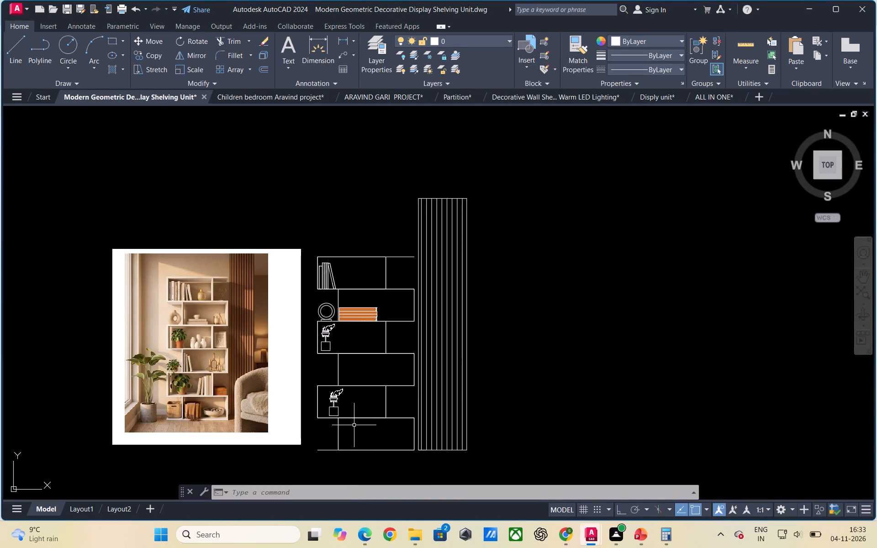
pyautogui.click(698, 99)
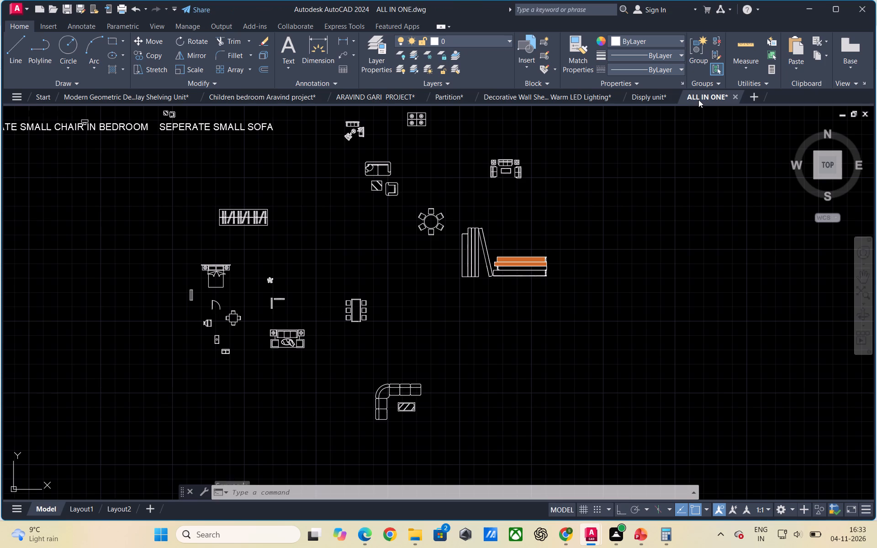
pyautogui.click(644, 100)
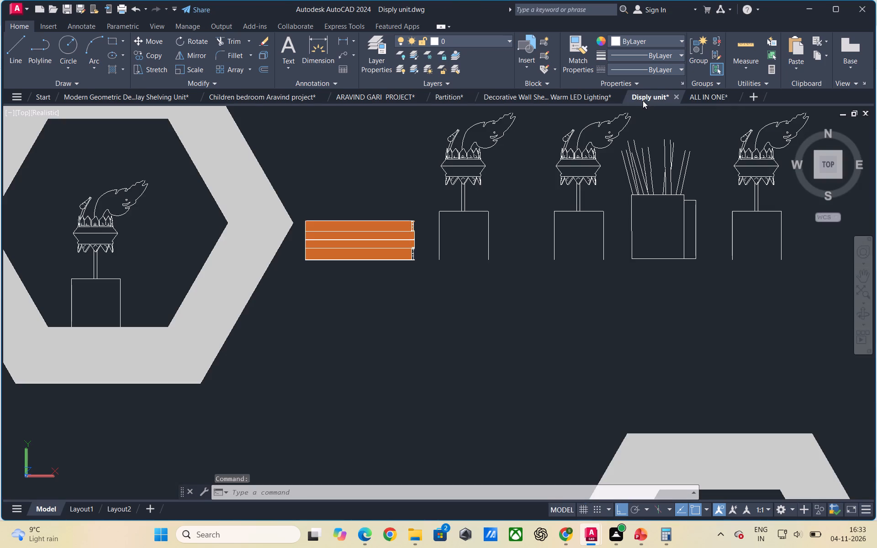
pyautogui.scroll(-3, 353, 297)
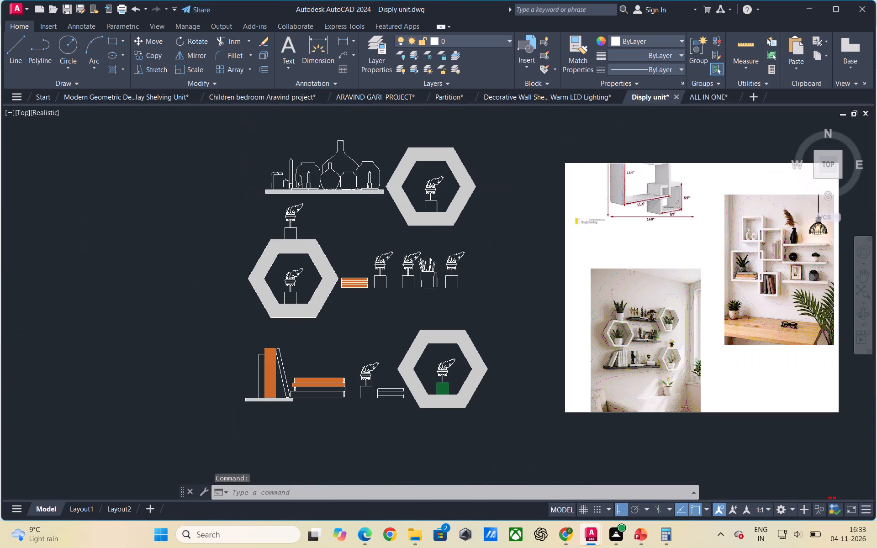
pyautogui.scroll(-2, 329, 310)
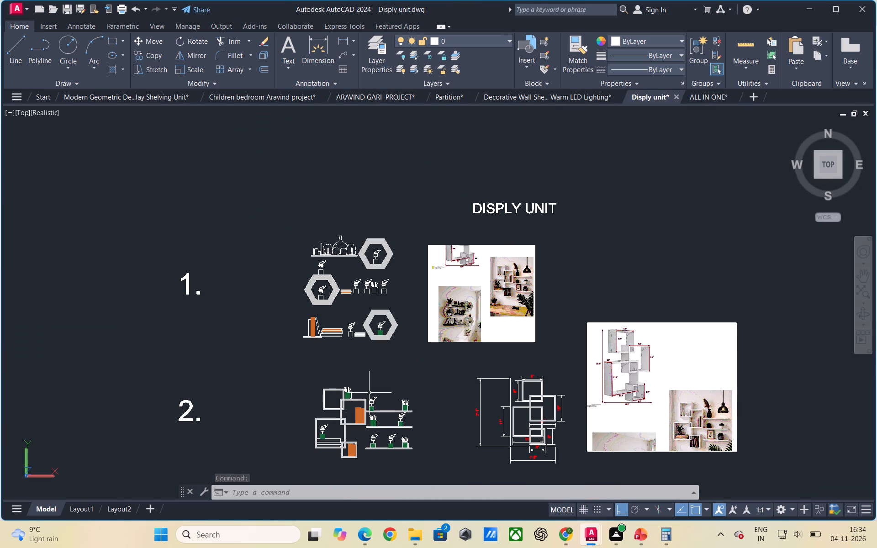
pyautogui.scroll(2, 348, 467)
pyautogui.scroll(-1, 278, 411)
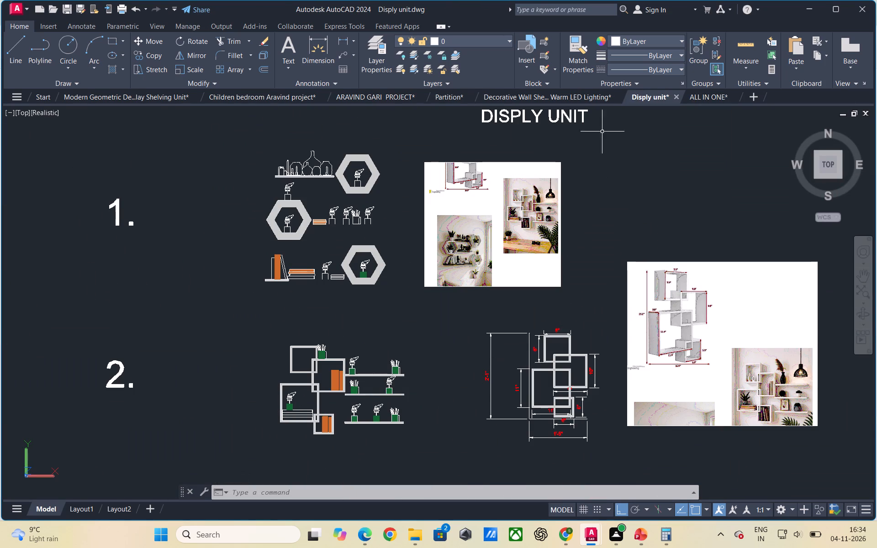
pyautogui.click(535, 95)
pyautogui.scroll(-1, 429, 353)
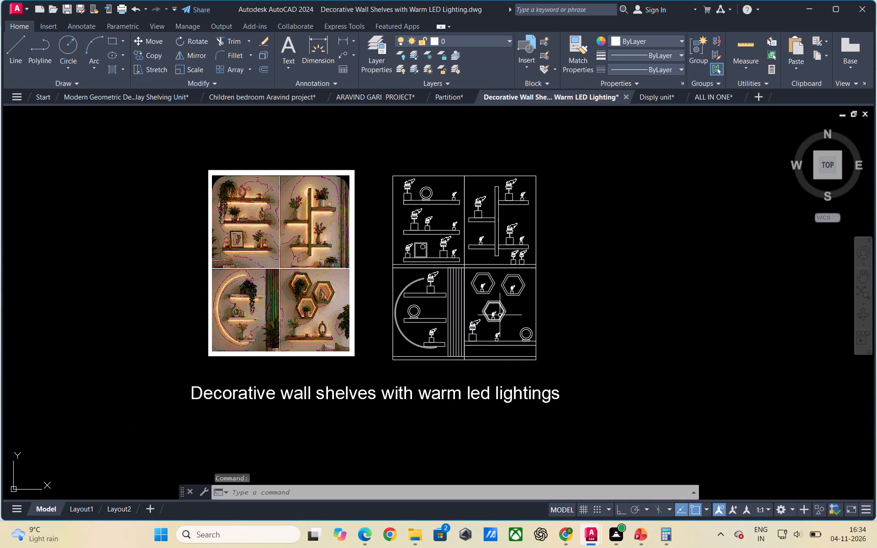
pyautogui.scroll(1, 446, 211)
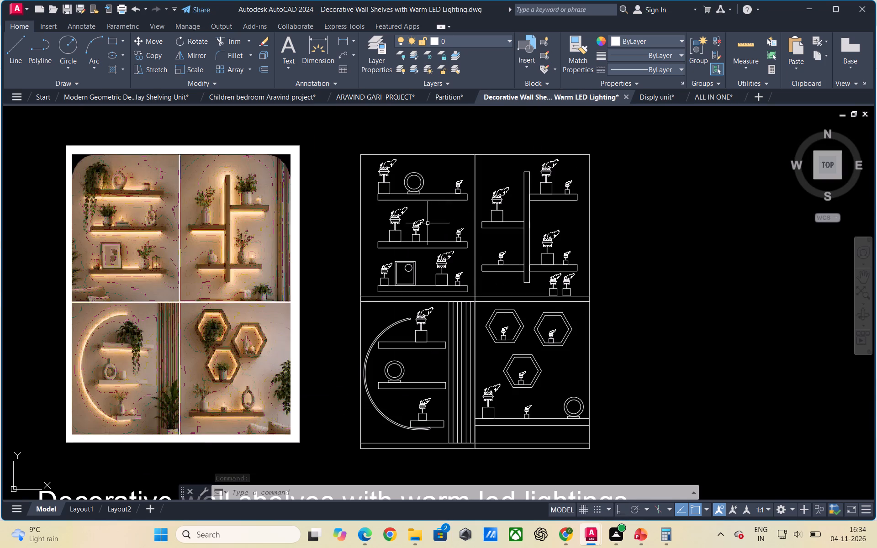
pyautogui.scroll(1, 414, 278)
pyautogui.scroll(-1, 466, 261)
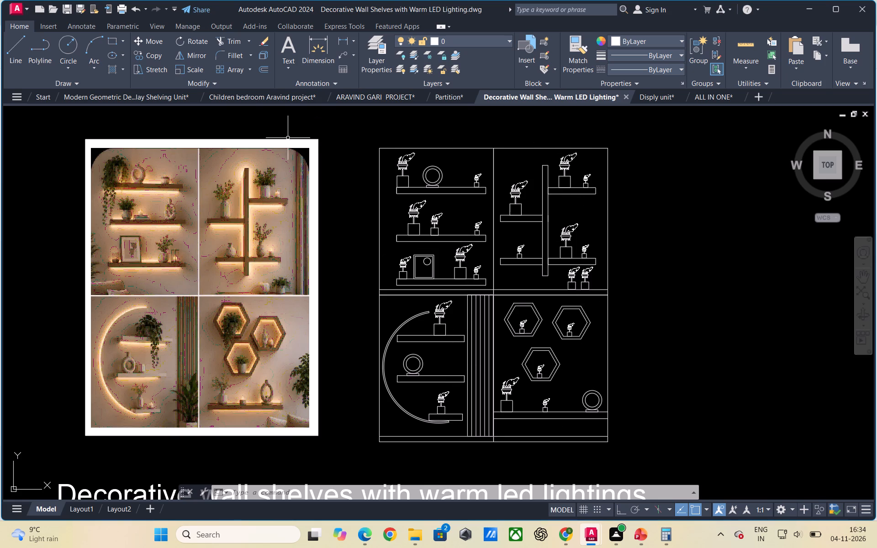
pyautogui.click(90, 95)
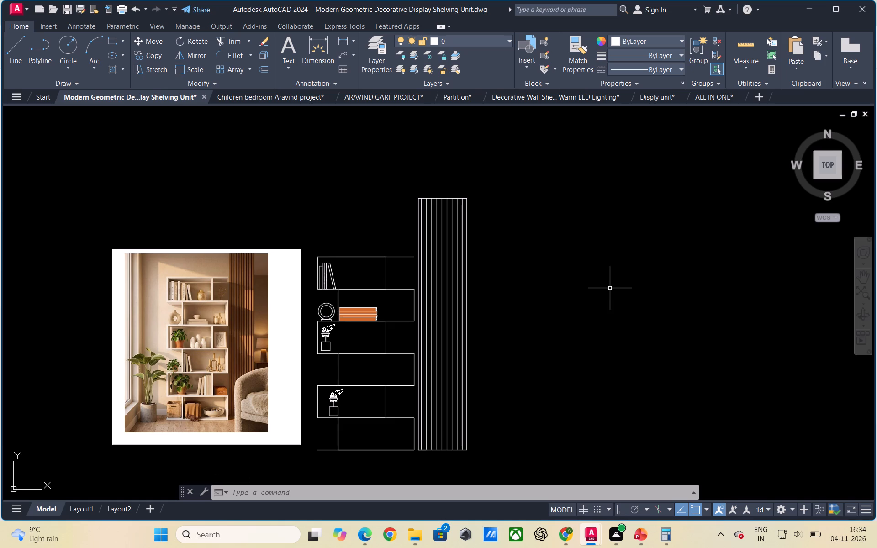
# Copy the third row's potted plant ornament to the open space just left of the bottom row, near floor level.
pyautogui.scroll(1, 198, 422)
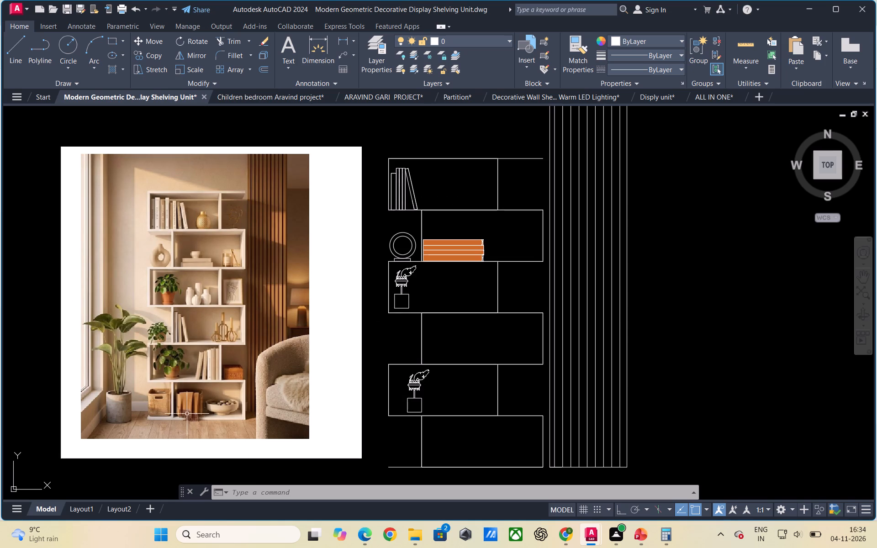
pyautogui.scroll(-1, 165, 392)
pyautogui.scroll(1, 164, 400)
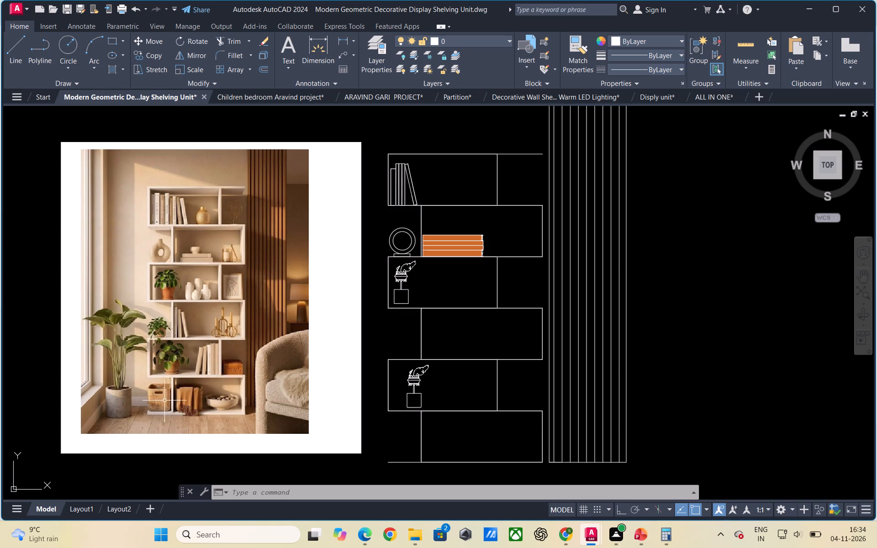
pyautogui.scroll(-1, 164, 310)
pyautogui.scroll(2, 342, 321)
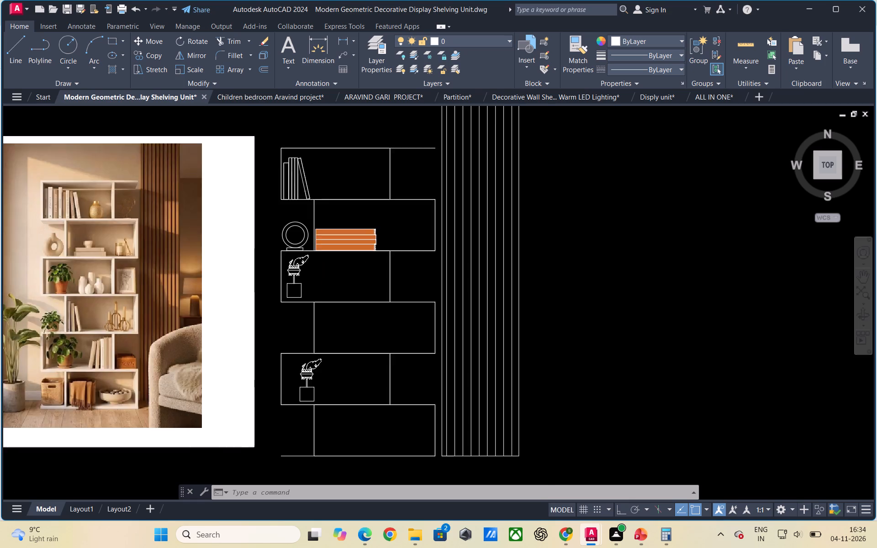
pyautogui.click(275, 282)
pyautogui.rightClick(322, 278)
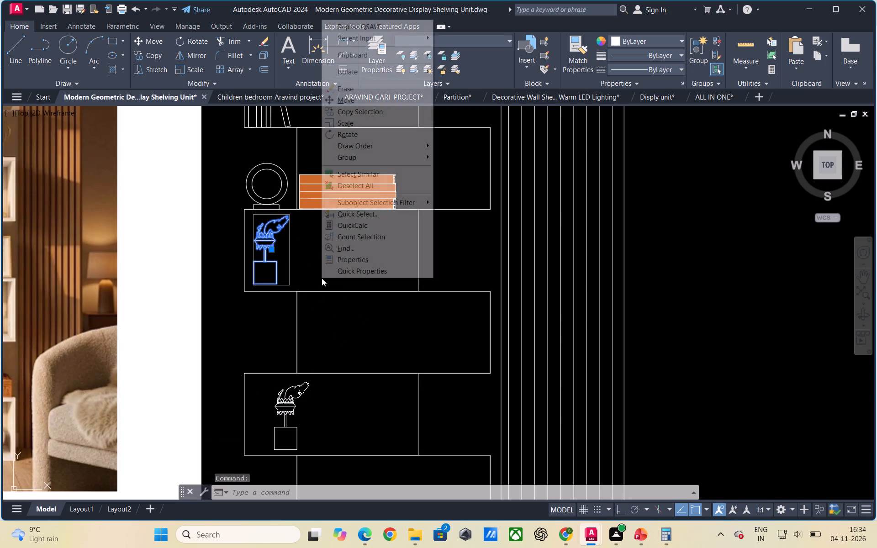
pyautogui.click(384, 116)
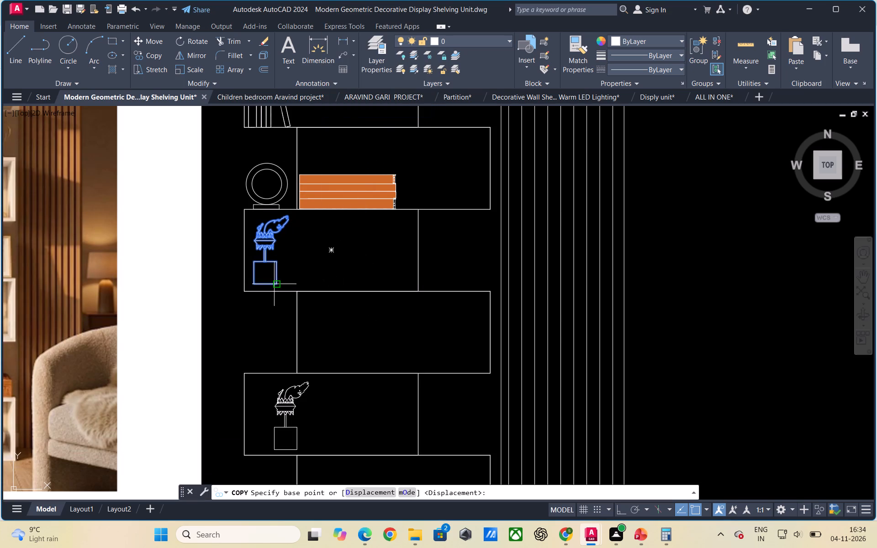
pyautogui.click(274, 284)
pyautogui.scroll(-1, 360, 280)
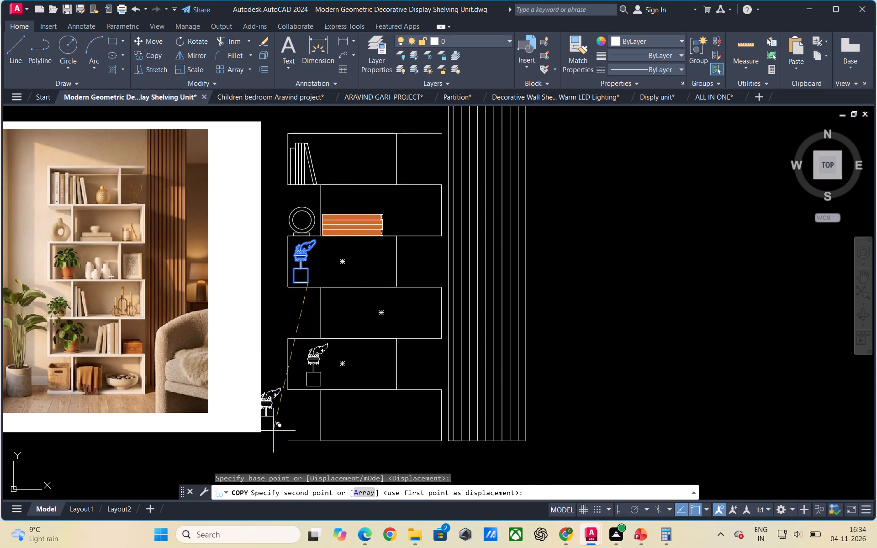
pyautogui.scroll(-1, 298, 420)
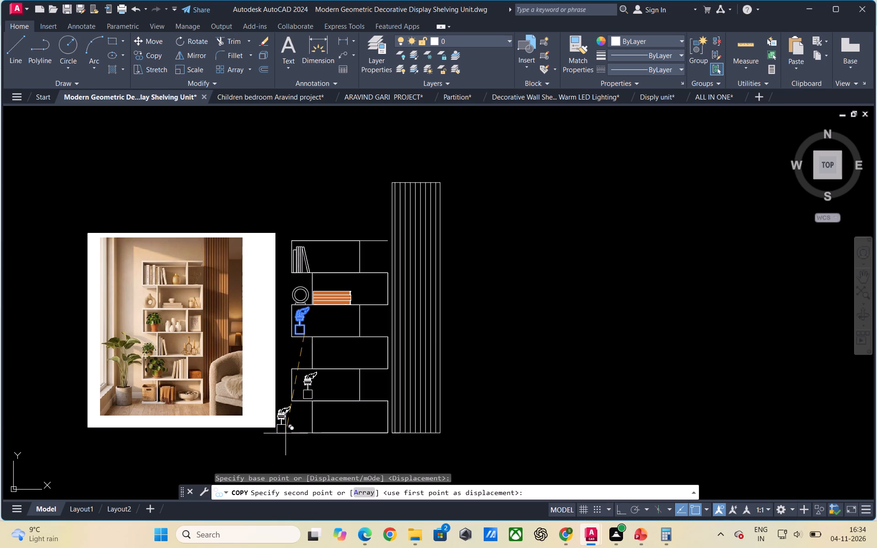
pyautogui.scroll(1, 286, 432)
pyautogui.click(286, 431)
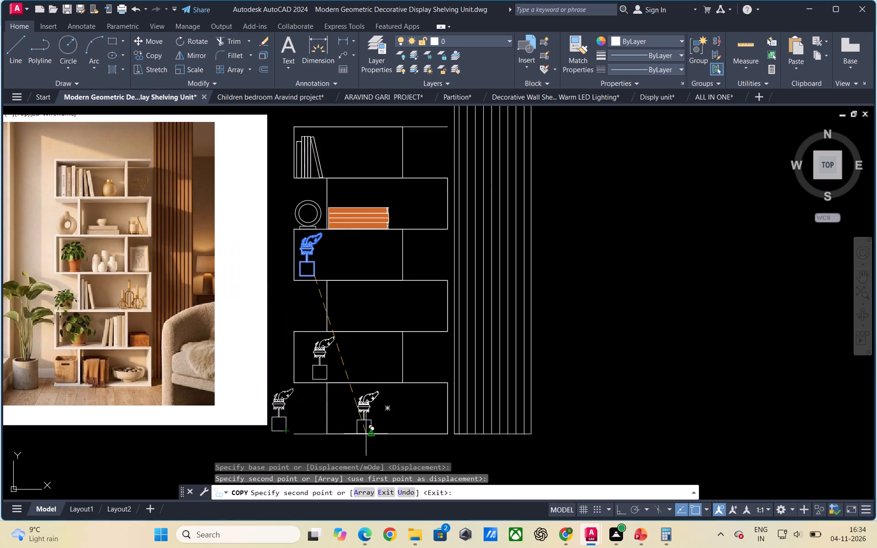
pyautogui.press('Escape')
# Move the reference photo horizontally left, farther away from the shelving unit and the copied plant.
pyautogui.click(255, 426)
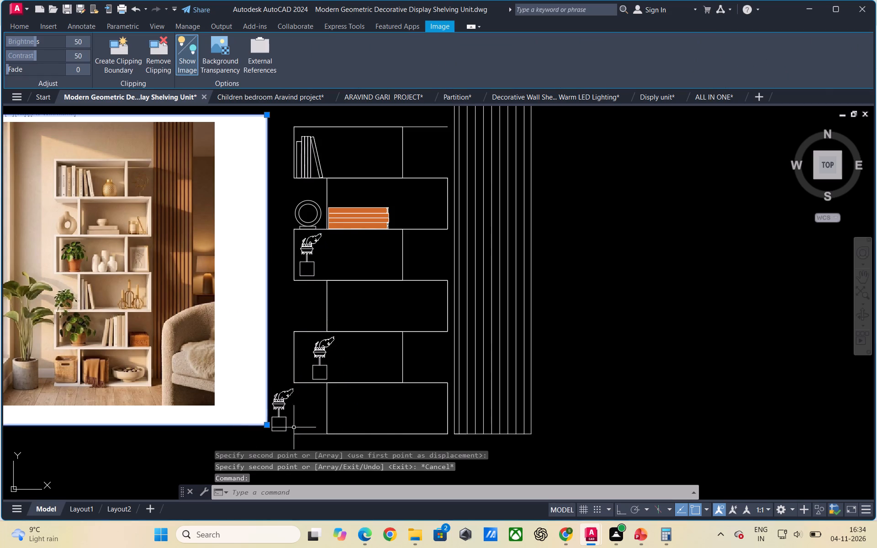
pyautogui.rightClick(717, 325)
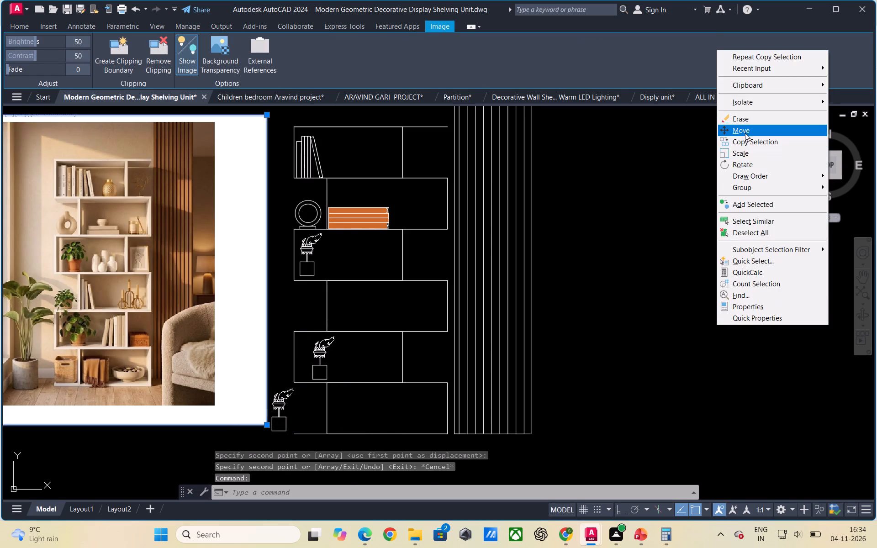
pyautogui.click(745, 132)
pyautogui.scroll(-1, 687, 274)
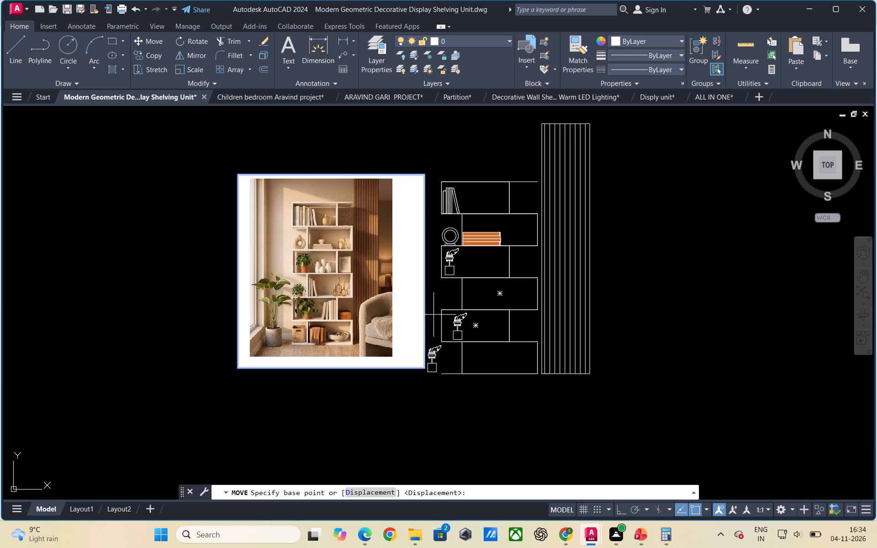
pyautogui.click(422, 370)
pyautogui.click(348, 370)
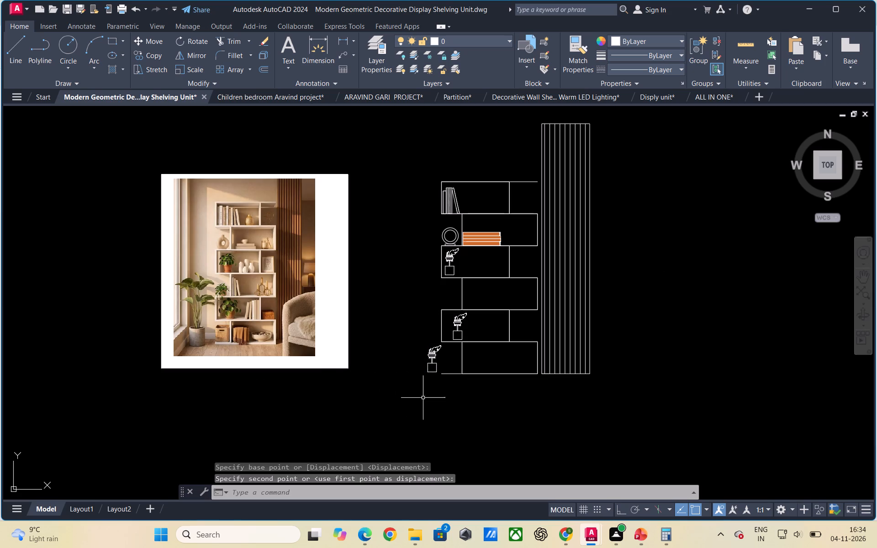
pyautogui.press('Escape')
# Scale the floor-level potted plant copy up to about three times its size from its pot's lower-left corner.
pyautogui.click(436, 368)
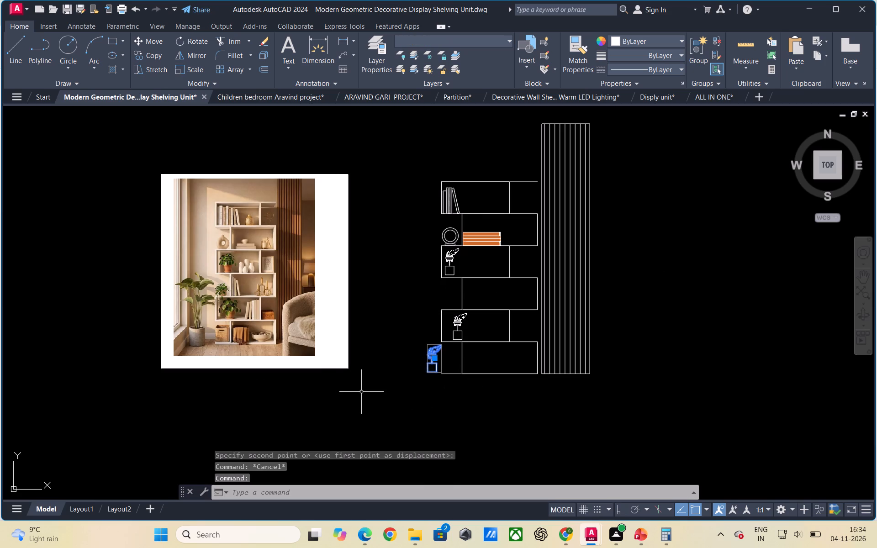
pyautogui.write('SCALE')
pyautogui.press('Return')
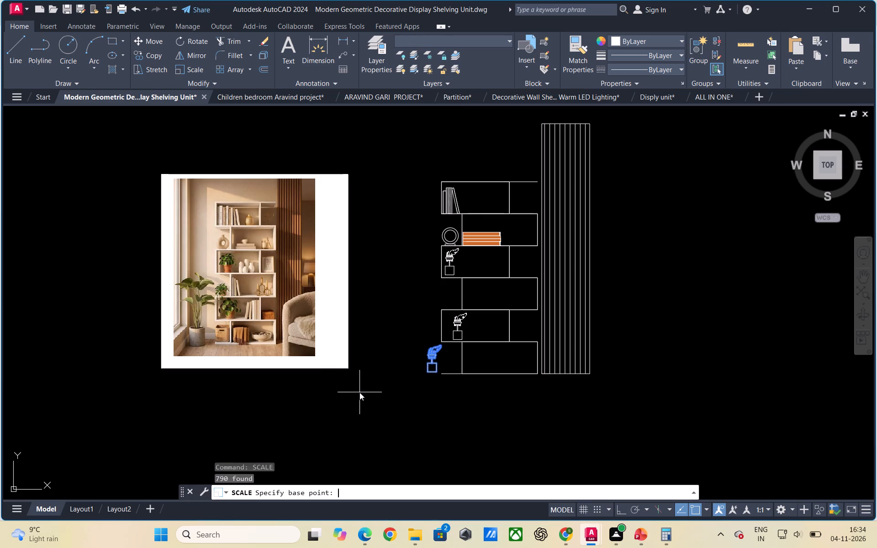
pyautogui.scroll(1, 456, 373)
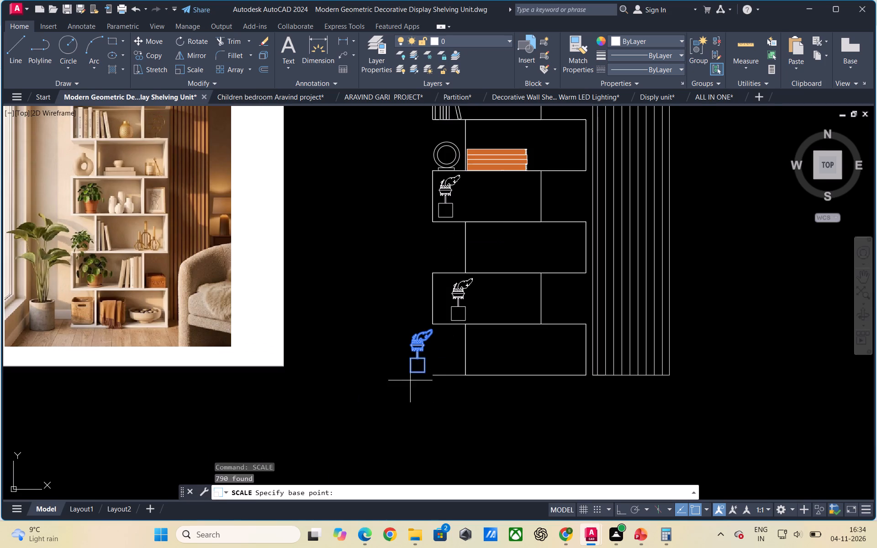
pyautogui.scroll(1, 410, 381)
pyautogui.click(407, 365)
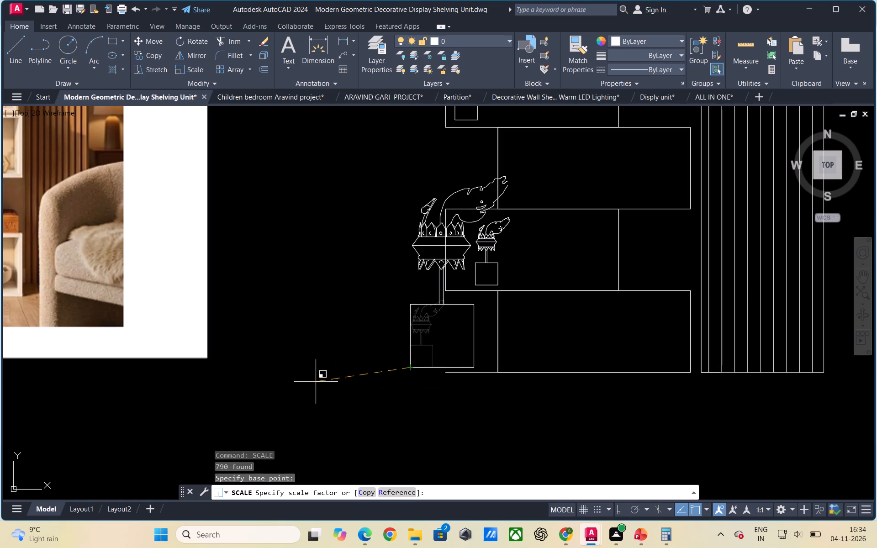
pyautogui.click(316, 382)
# Move the enlarged potted plant horizontally left so it stands clear of the shelving unit.
pyautogui.moveTo(417, 366); pyautogui.dragTo(414, 374)
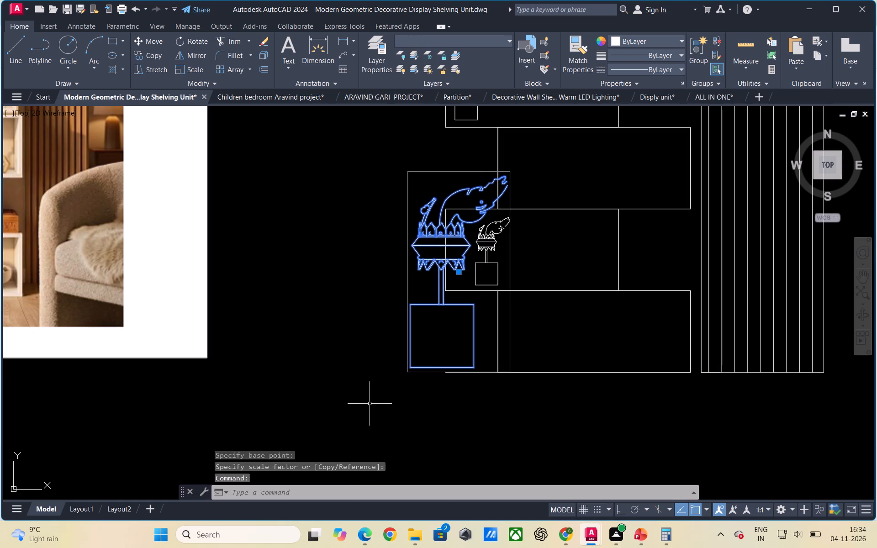
pyautogui.rightClick(370, 403)
pyautogui.click(410, 230)
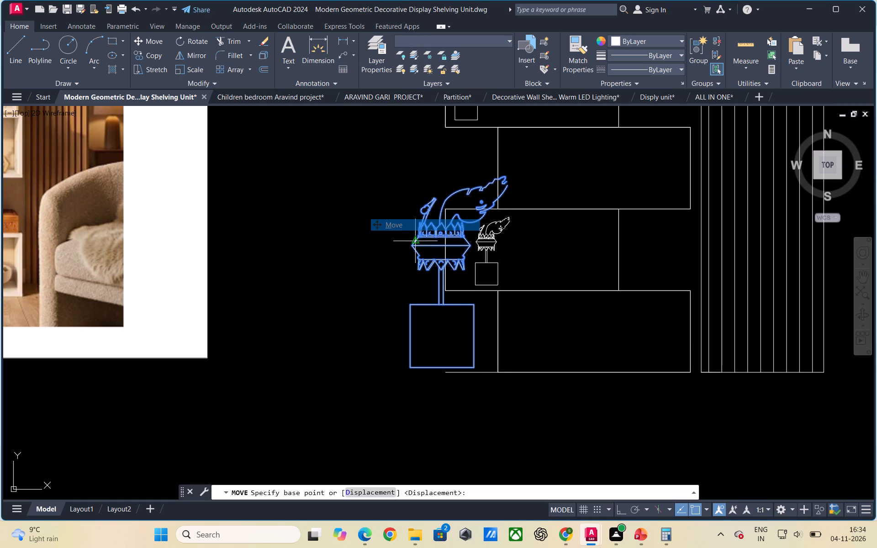
pyautogui.click(471, 369)
pyautogui.click(384, 369)
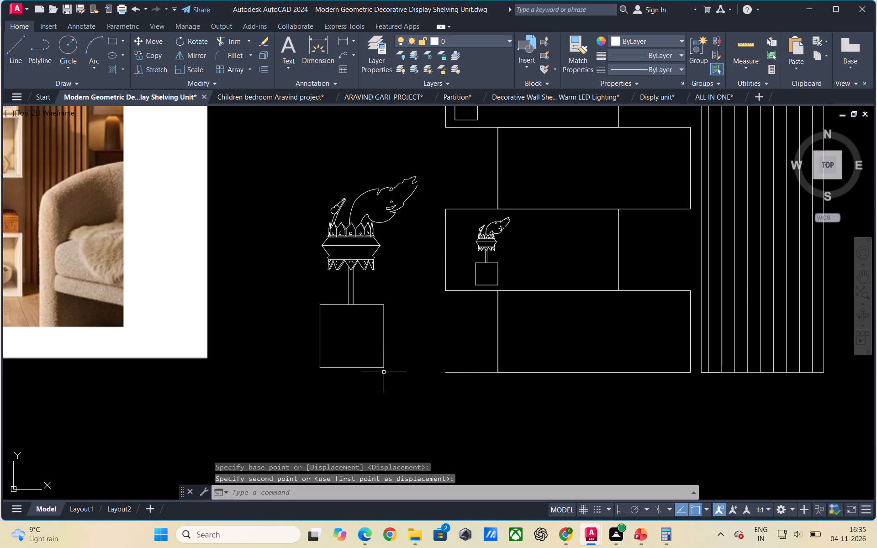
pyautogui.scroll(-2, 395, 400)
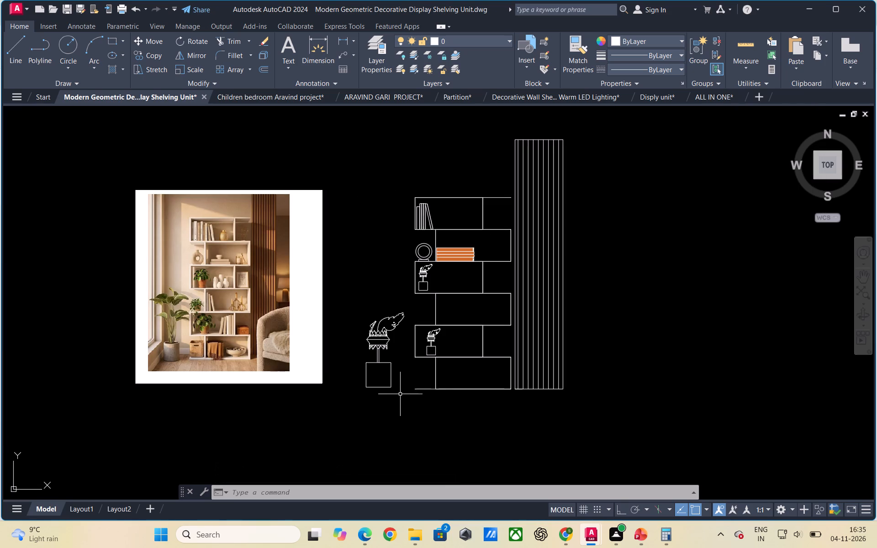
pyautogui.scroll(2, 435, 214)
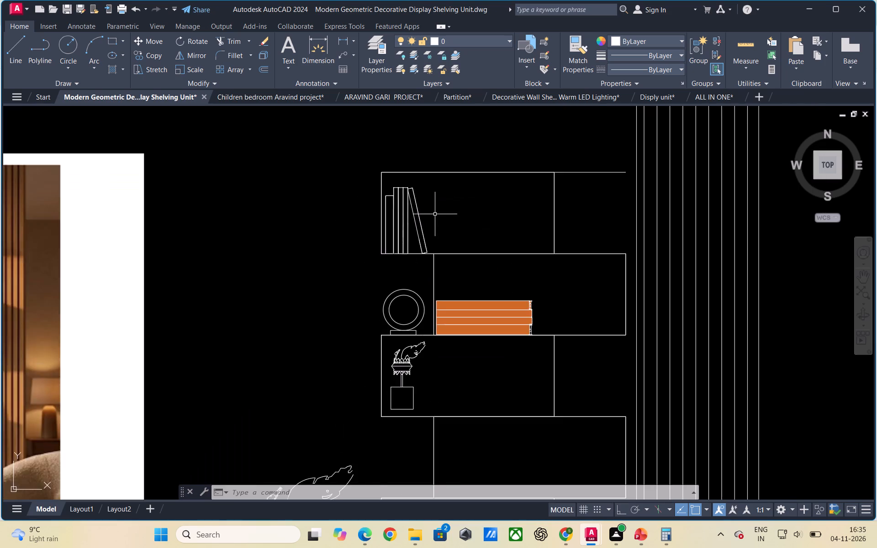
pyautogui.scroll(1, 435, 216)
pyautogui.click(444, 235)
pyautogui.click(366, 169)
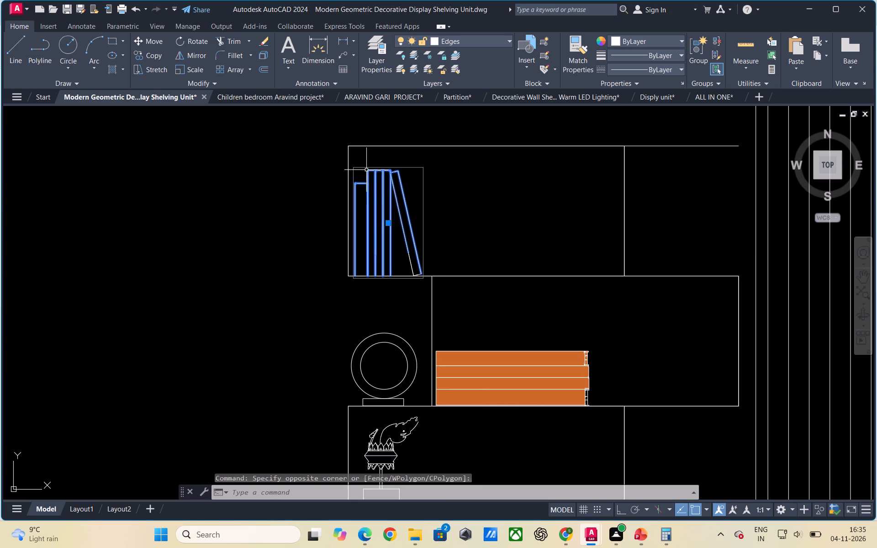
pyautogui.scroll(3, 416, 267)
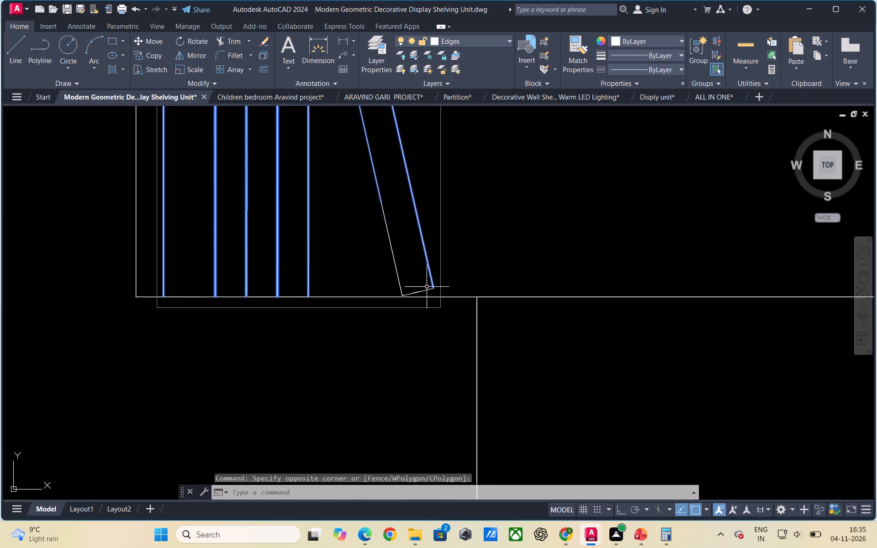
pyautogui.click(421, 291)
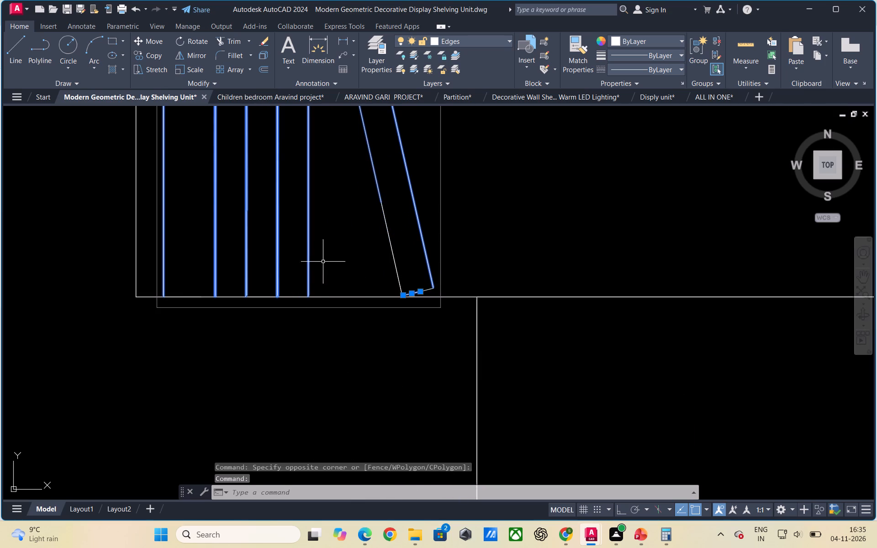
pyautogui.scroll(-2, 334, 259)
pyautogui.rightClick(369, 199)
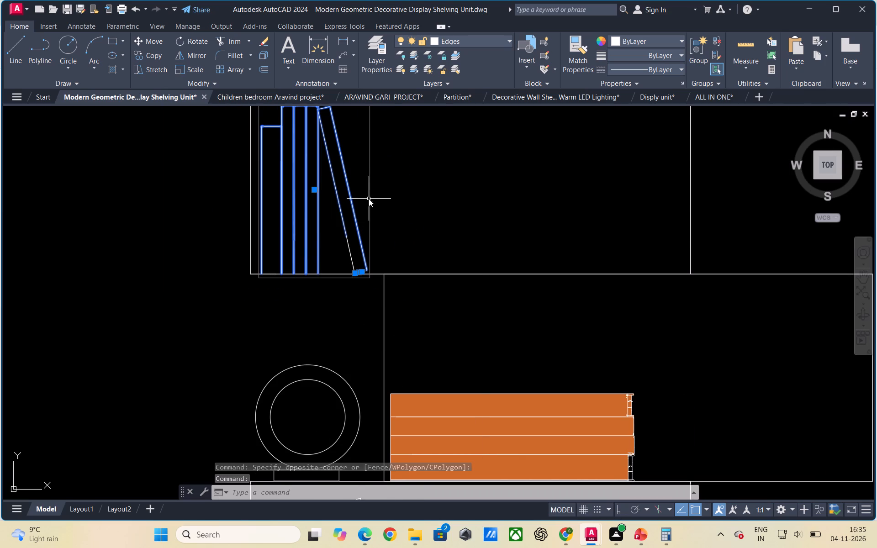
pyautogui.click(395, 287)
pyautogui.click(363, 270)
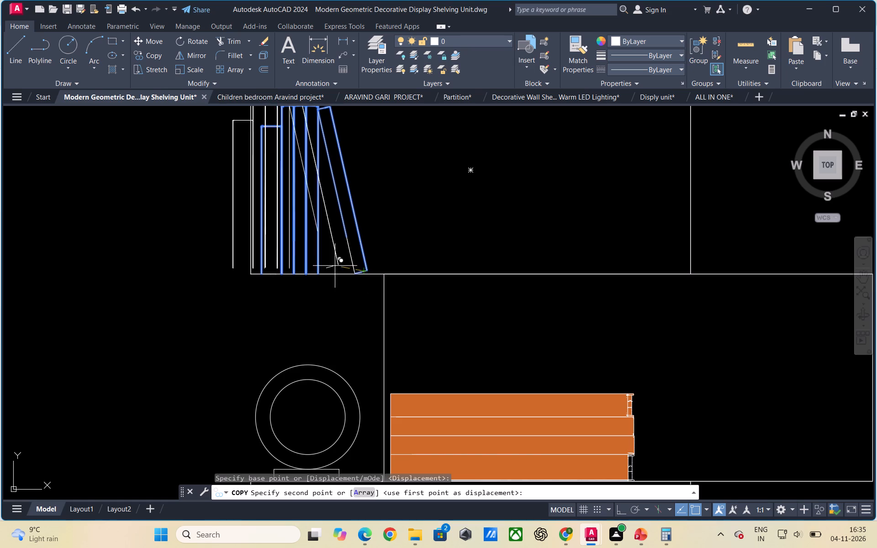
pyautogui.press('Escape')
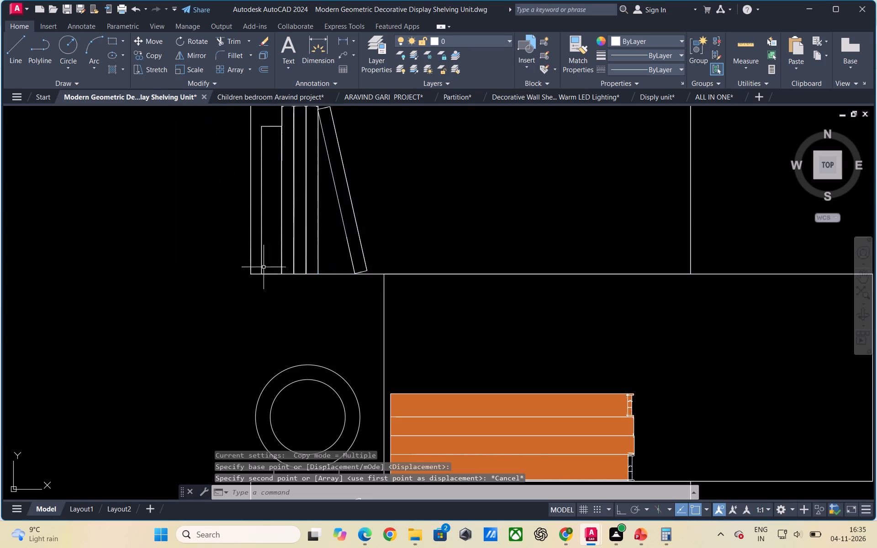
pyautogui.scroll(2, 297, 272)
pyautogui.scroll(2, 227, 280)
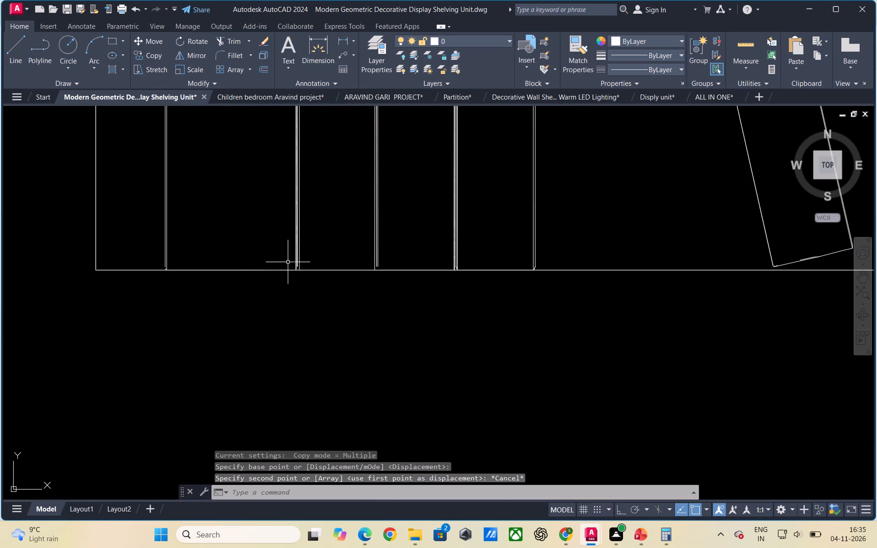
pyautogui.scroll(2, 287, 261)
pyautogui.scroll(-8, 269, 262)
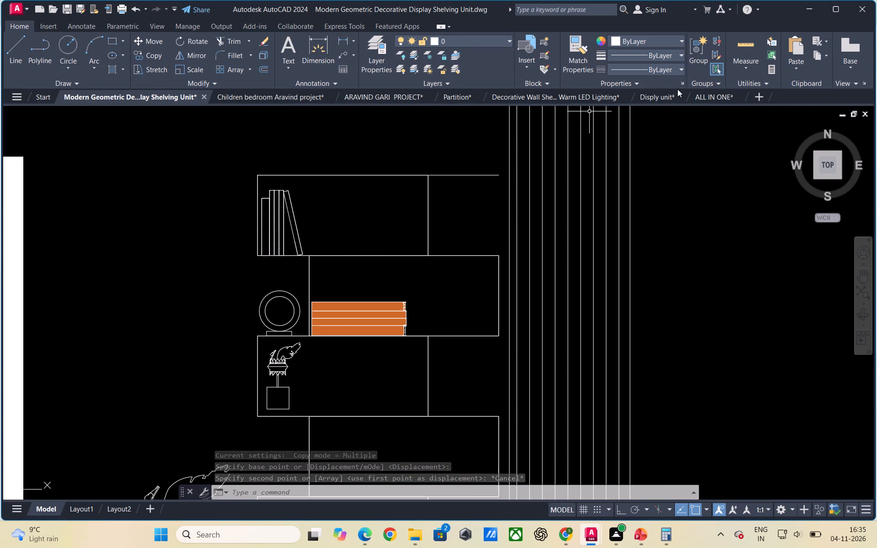
# In the ALL IN ONE drawing, move the horizontal book stack to the right, away from the upright books.
pyautogui.click(697, 96)
pyautogui.scroll(5, 501, 265)
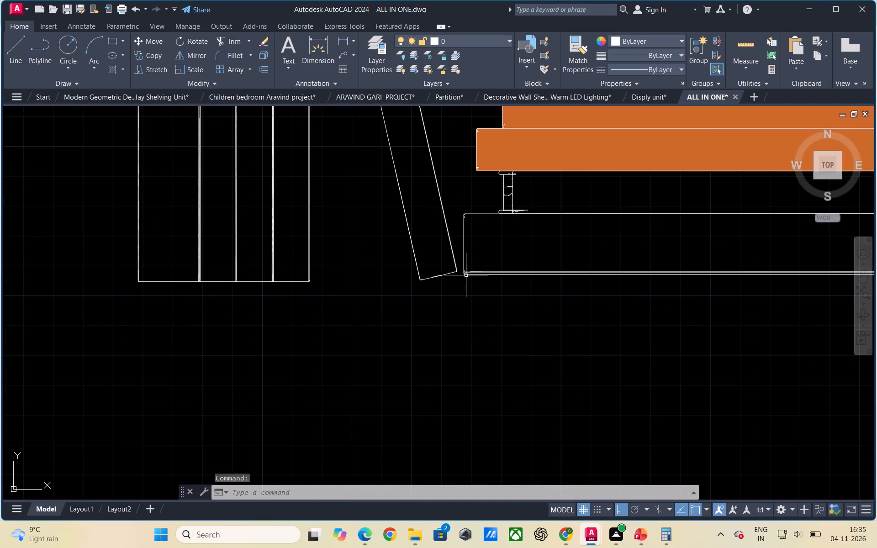
pyautogui.scroll(-1, 427, 274)
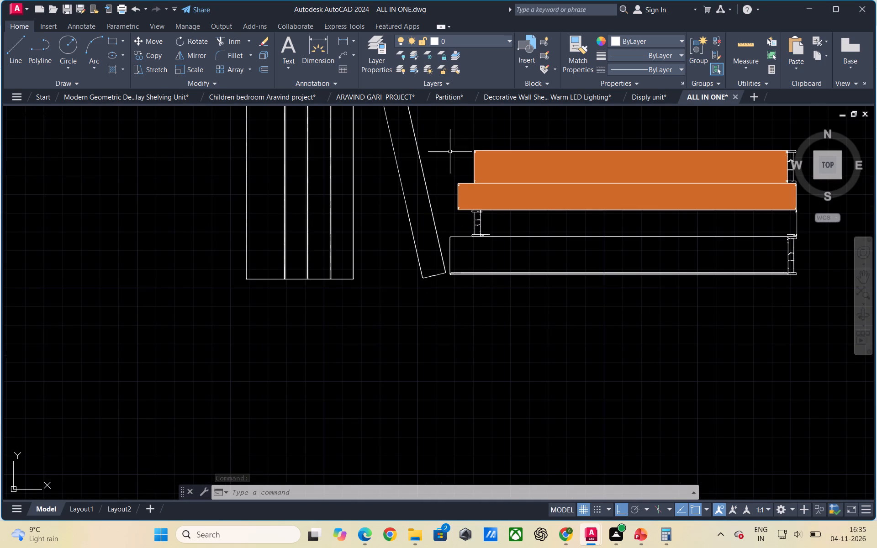
pyautogui.click(447, 136)
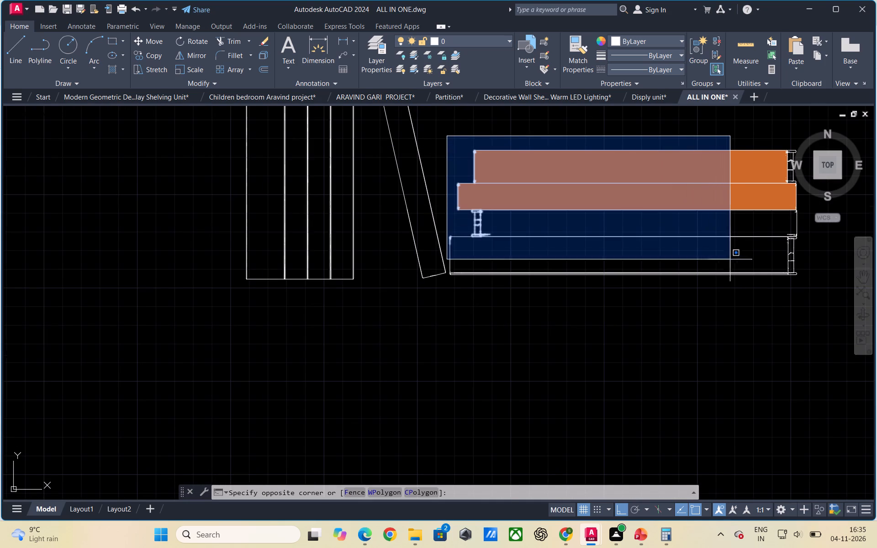
pyautogui.scroll(-1, 760, 291)
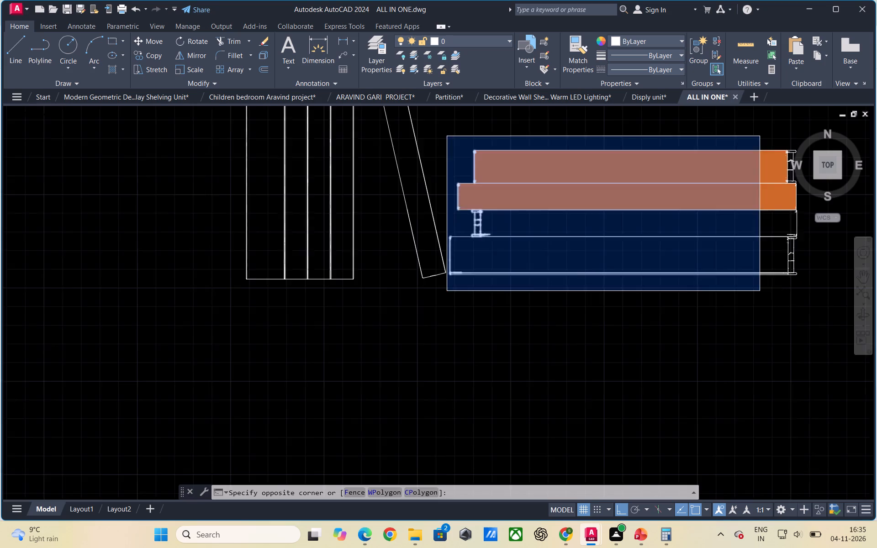
pyautogui.click(787, 293)
pyautogui.rightClick(372, 347)
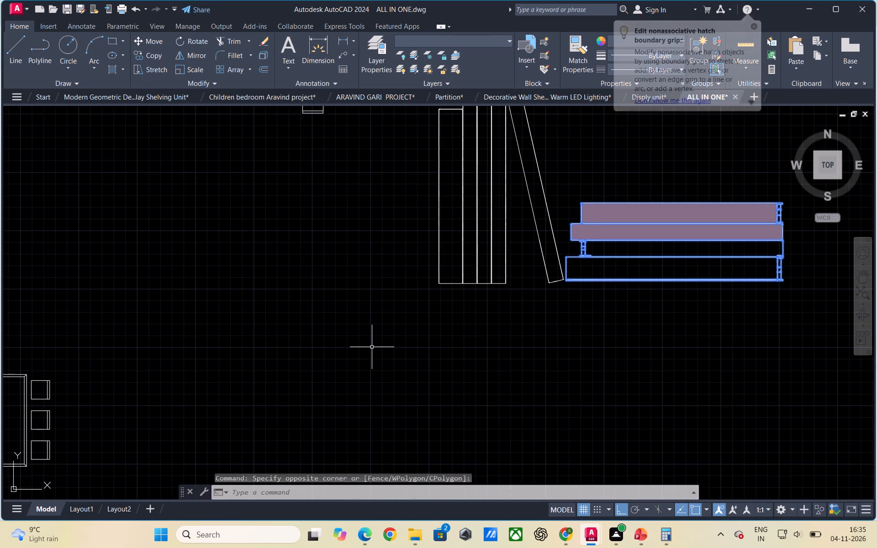
pyautogui.click(393, 173)
pyautogui.scroll(-1, 190, 230)
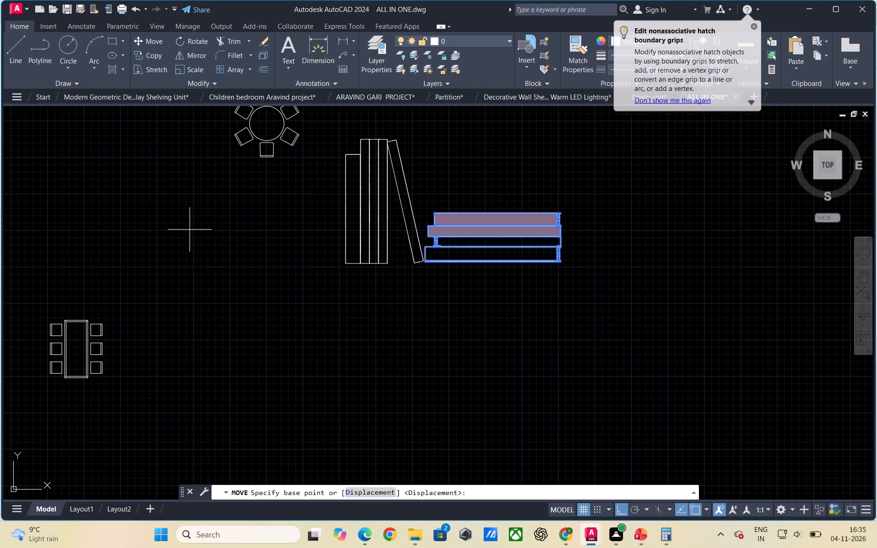
pyautogui.click(557, 262)
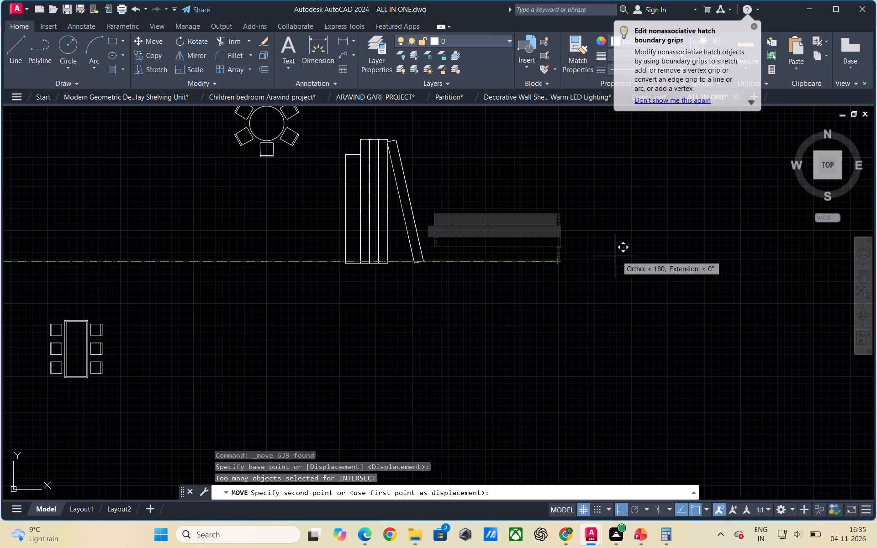
pyautogui.click(628, 255)
# Copy the upright book set with its leaning book from ALL IN ONE into the shelving unit drawing, right of the slatted panel.
pyautogui.click(459, 323)
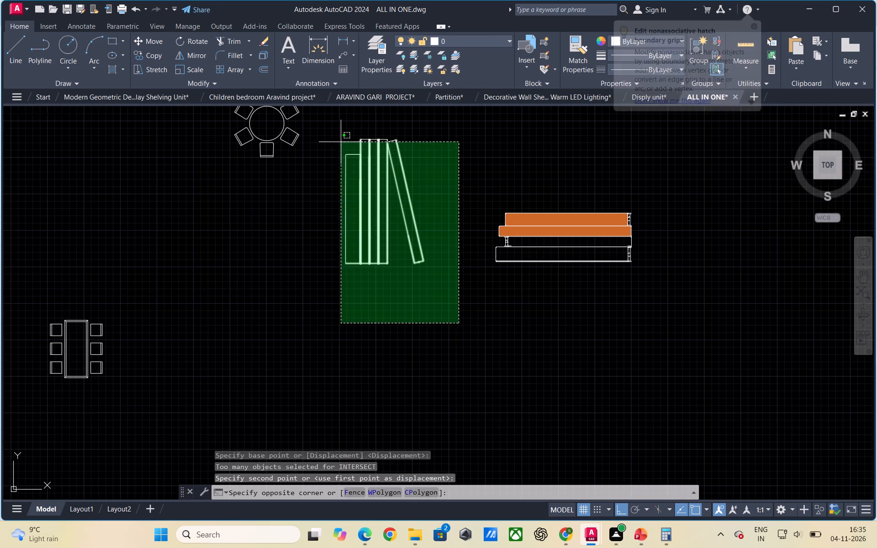
pyautogui.click(331, 131)
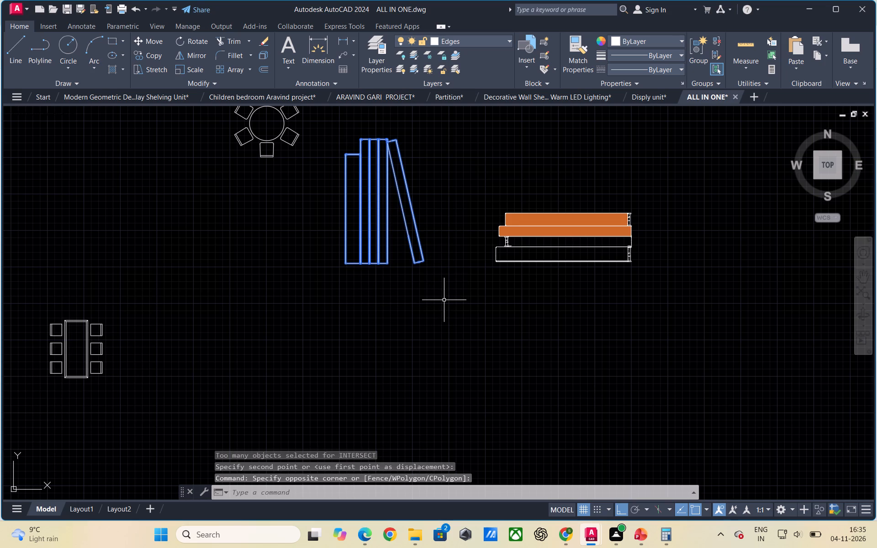
pyautogui.hotkey('ctrl', 'c')
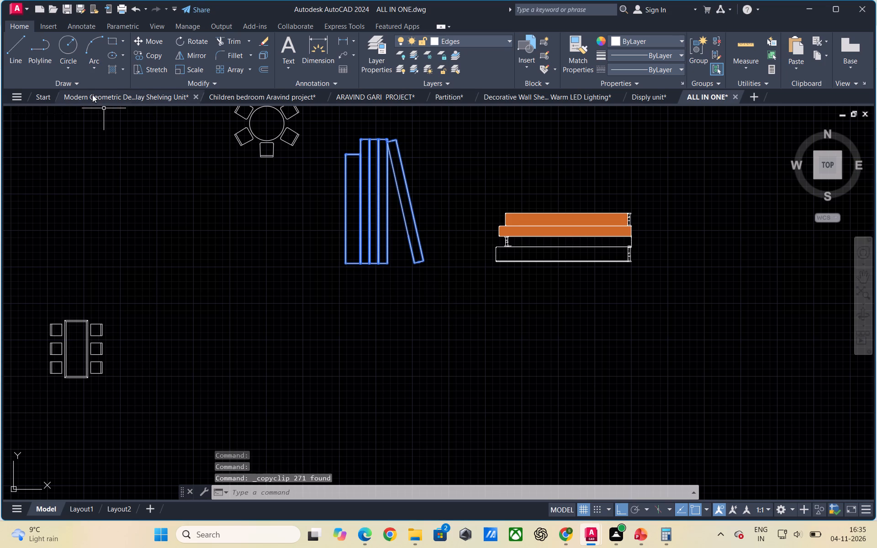
pyautogui.click(92, 94)
pyautogui.scroll(-2, 363, 225)
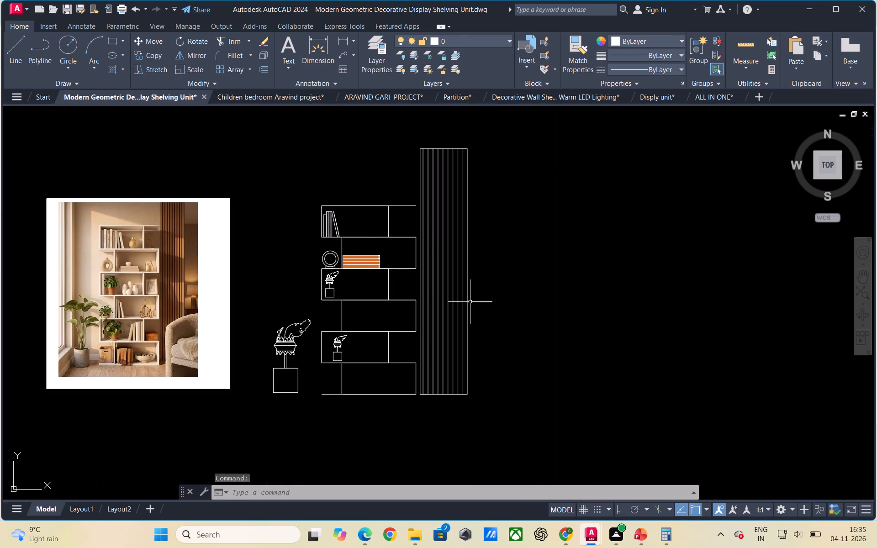
pyautogui.hotkey('ctrl', 'v')
pyautogui.click(540, 369)
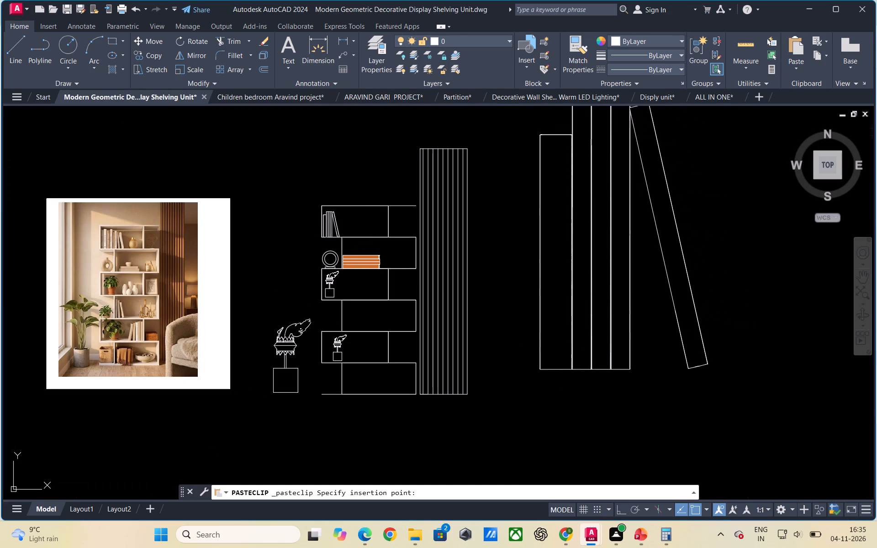
pyautogui.scroll(-1, 516, 376)
pyautogui.press('Escape')
# Scale the pasted book set down to about a quarter of its size from its lower-left corner.
pyautogui.moveTo(671, 400); pyautogui.dragTo(664, 388)
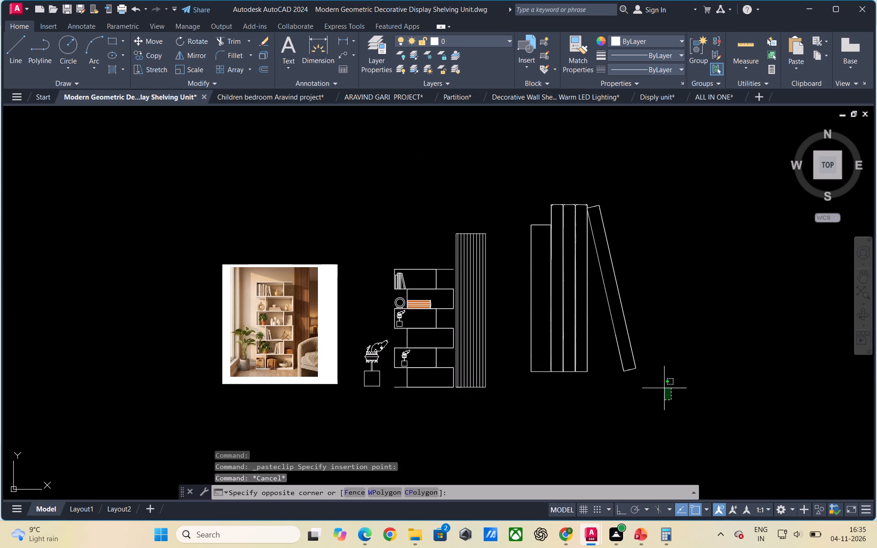
pyautogui.click(521, 162)
pyautogui.write('SCALE')
pyautogui.press('Return')
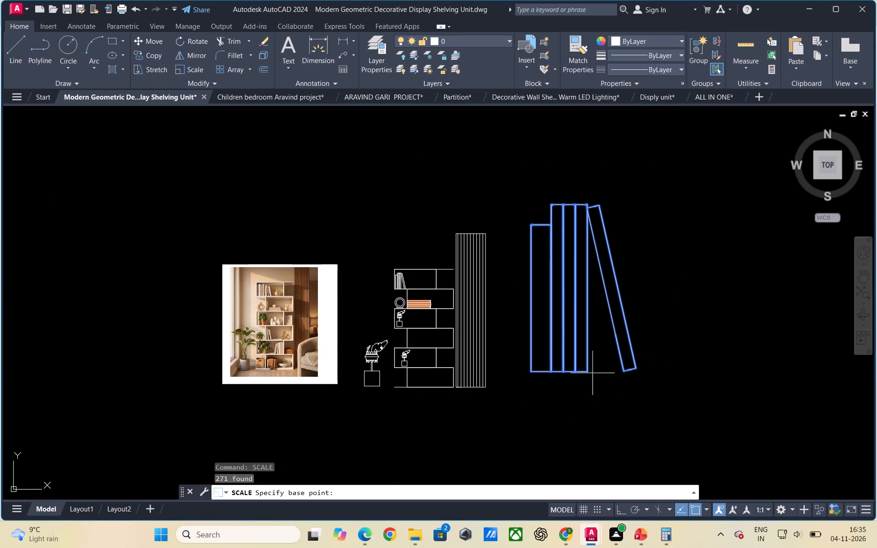
pyautogui.click(534, 371)
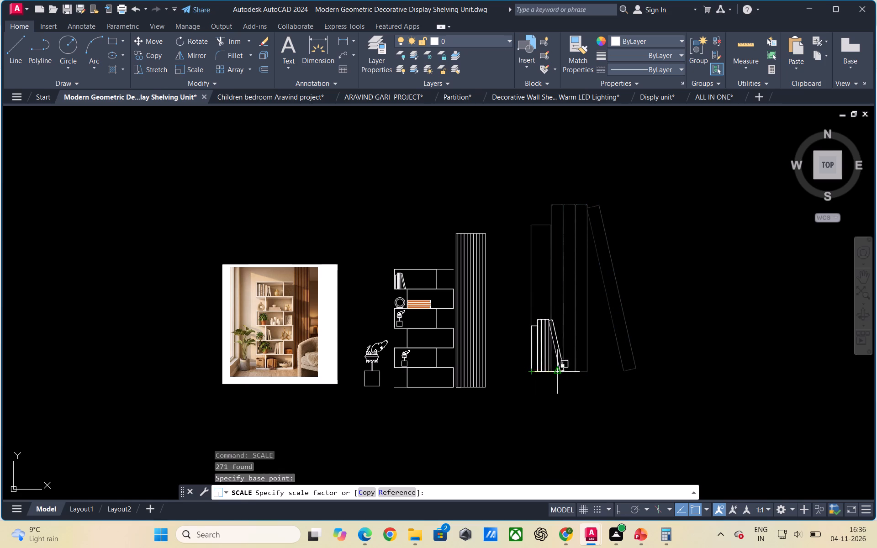
pyautogui.click(546, 371)
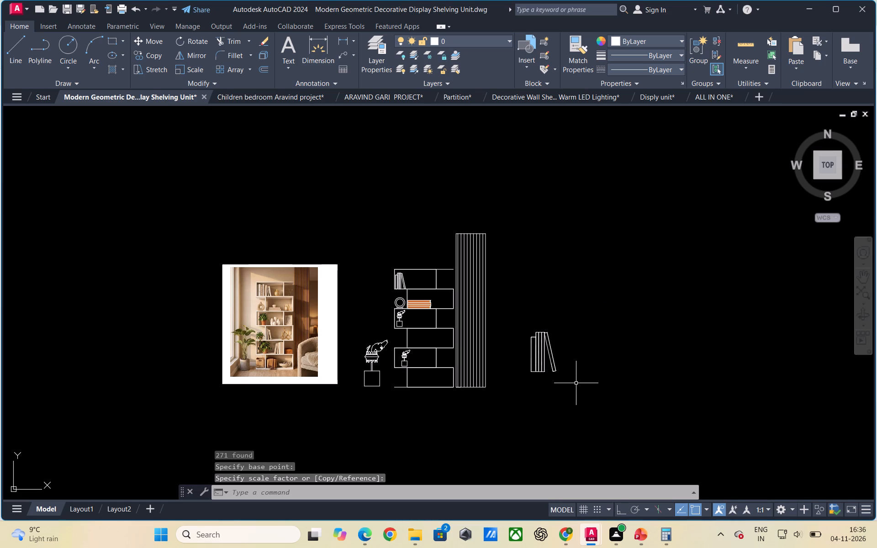
# Save the shelving unit drawing.
pyautogui.hotkey('ctrl', 's')
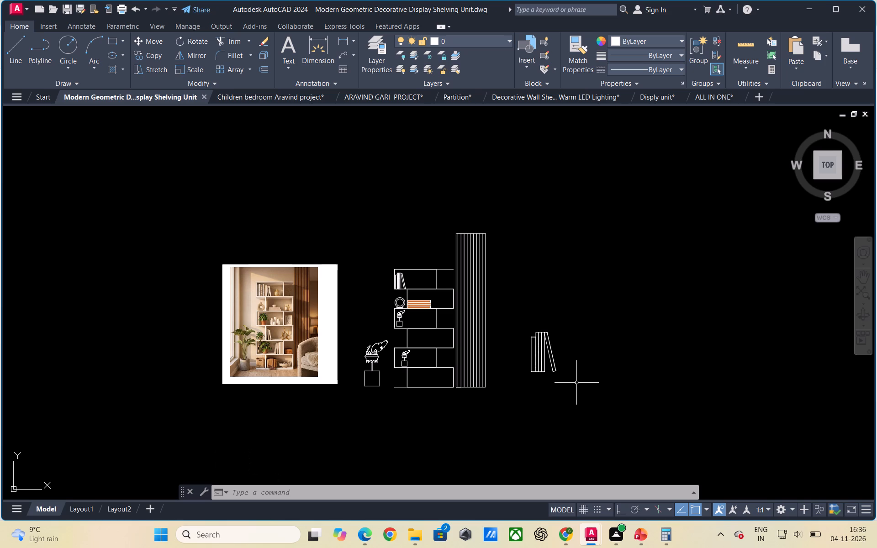
# Scale the loose book set beside the slatted panel down to about 60 percent from its lower-left corner.
pyautogui.click(591, 397)
pyautogui.click(521, 315)
pyautogui.write('SCALE')
pyautogui.press('Return')
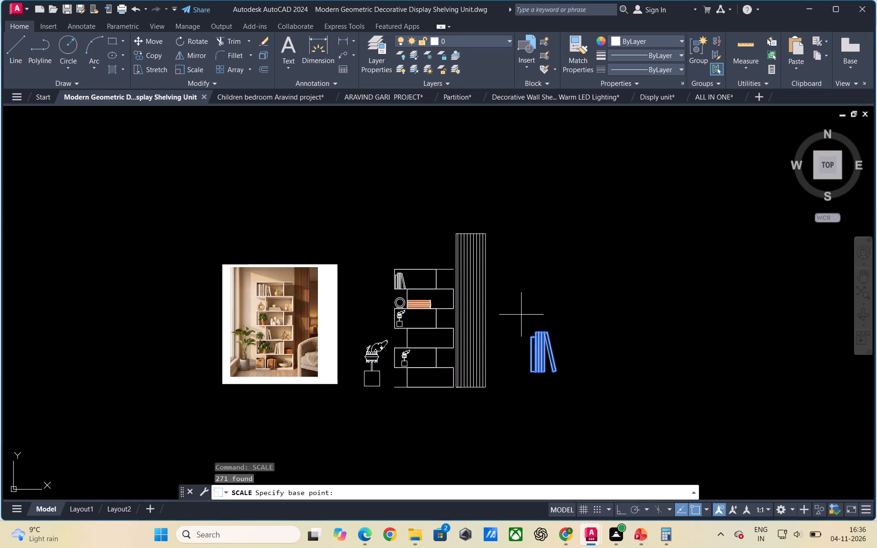
pyautogui.scroll(2, 557, 380)
pyautogui.scroll(1, 510, 384)
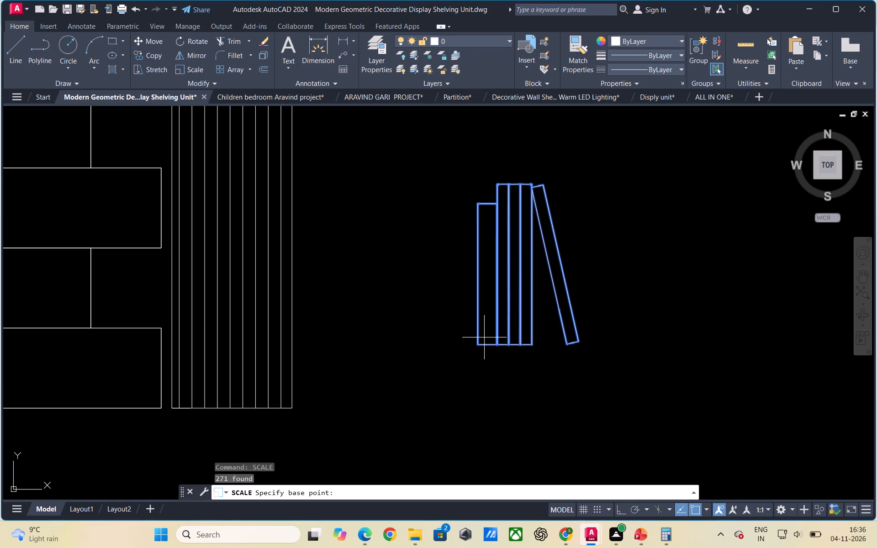
pyautogui.click(477, 343)
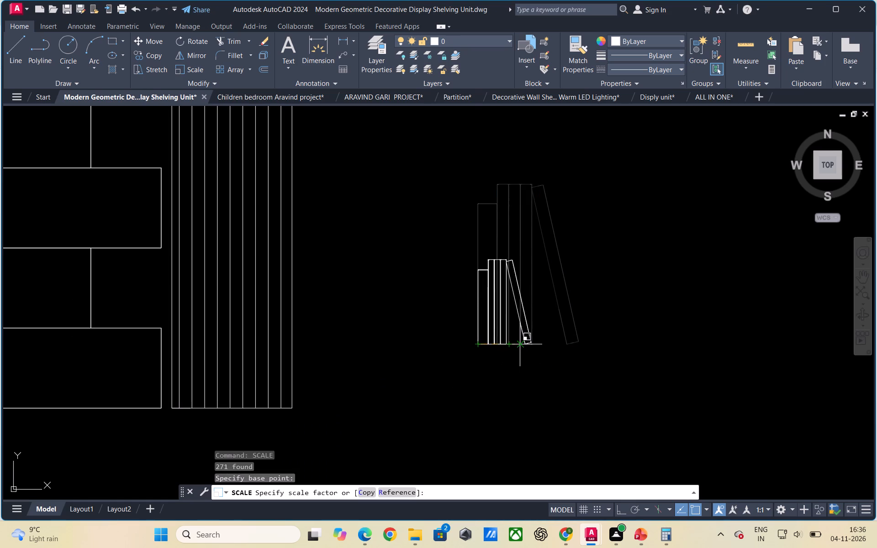
pyautogui.click(526, 341)
# Mirror the loose book set about a vertical line through the leaning book's foot, erasing the source objects.
pyautogui.scroll(-2, 559, 338)
pyautogui.scroll(-1, 621, 358)
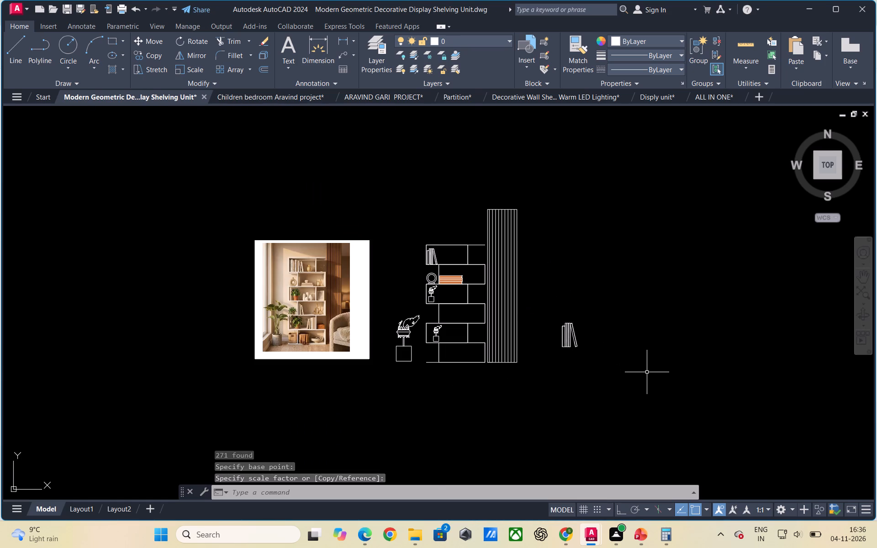
pyautogui.click(647, 373)
pyautogui.click(542, 301)
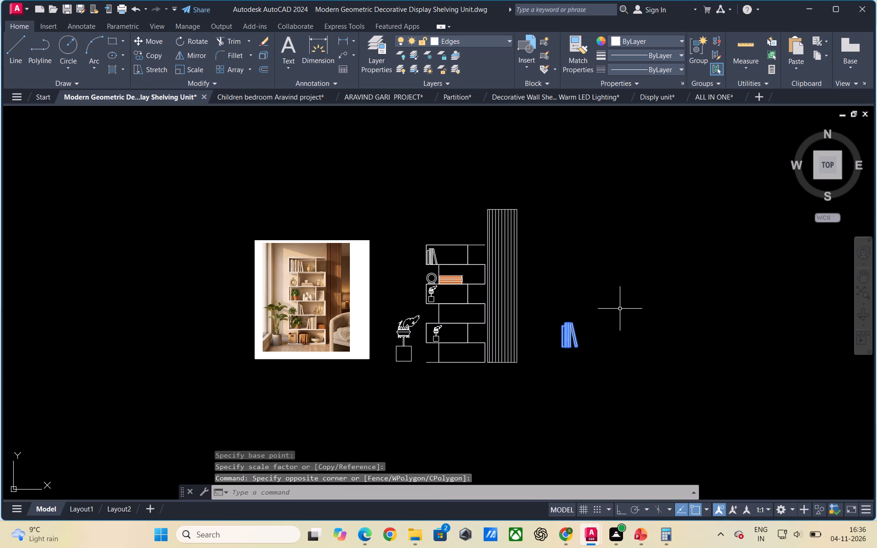
pyautogui.write('MI')
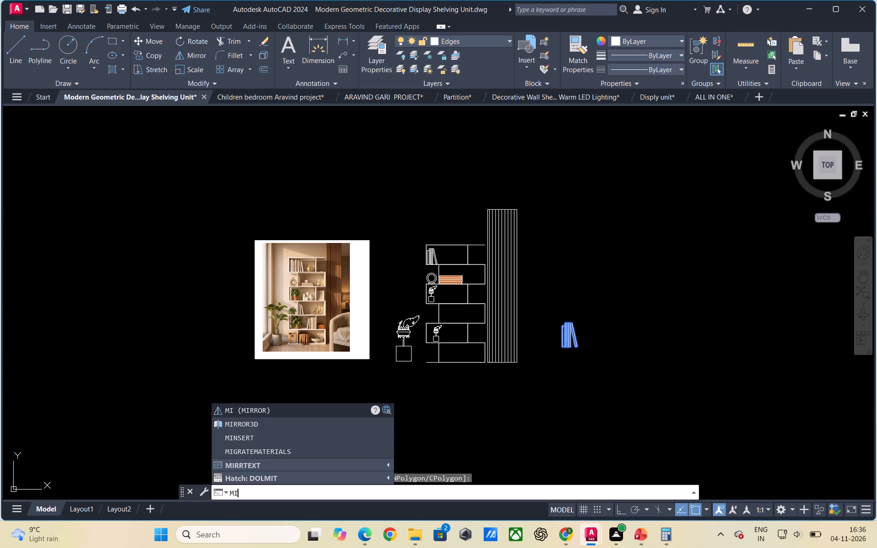
pyautogui.press('Return')
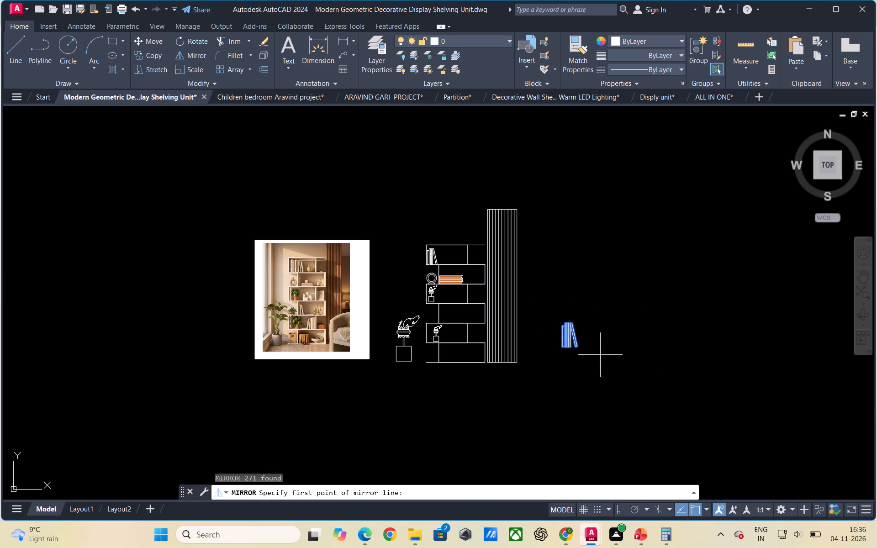
pyautogui.scroll(1, 597, 357)
pyautogui.click(565, 340)
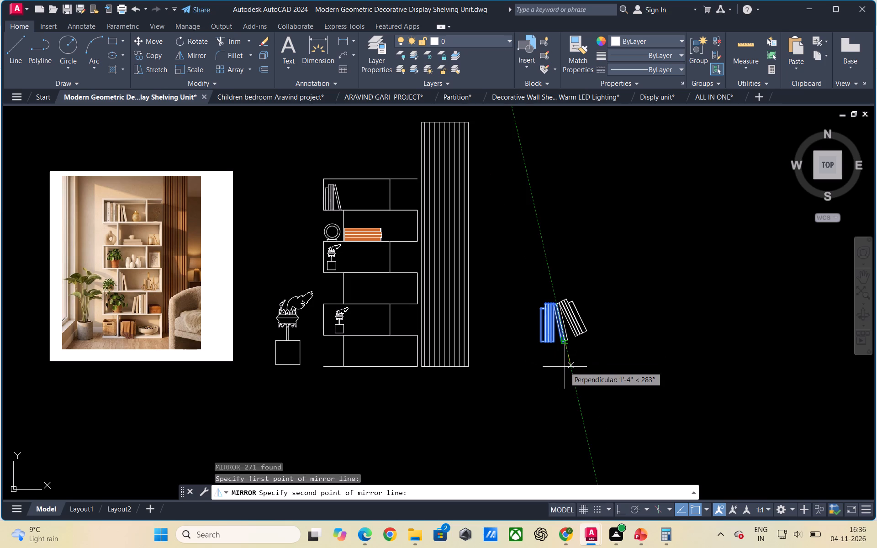
pyautogui.press('F8')
pyautogui.click(562, 363)
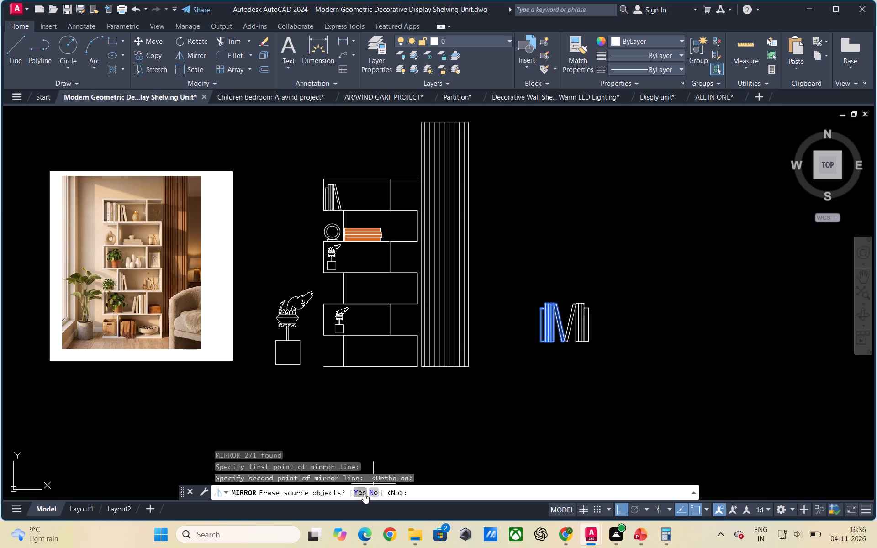
pyautogui.click(359, 494)
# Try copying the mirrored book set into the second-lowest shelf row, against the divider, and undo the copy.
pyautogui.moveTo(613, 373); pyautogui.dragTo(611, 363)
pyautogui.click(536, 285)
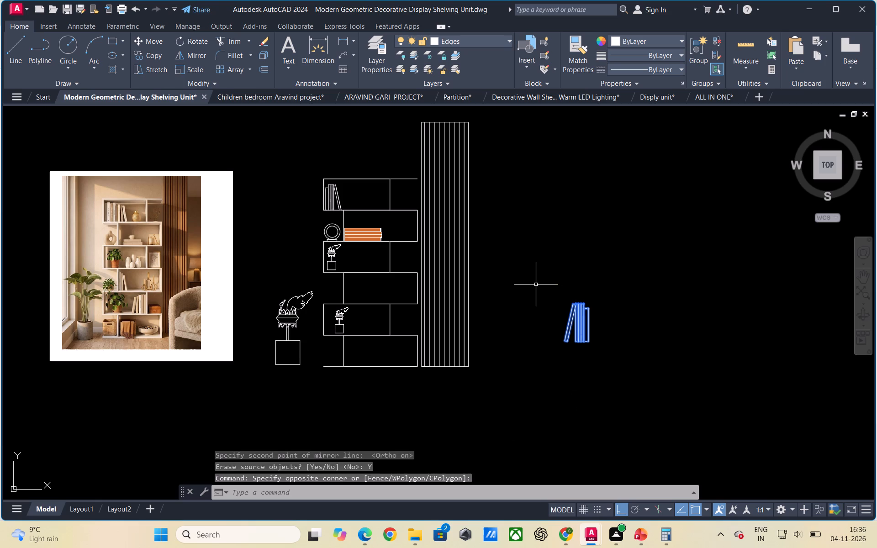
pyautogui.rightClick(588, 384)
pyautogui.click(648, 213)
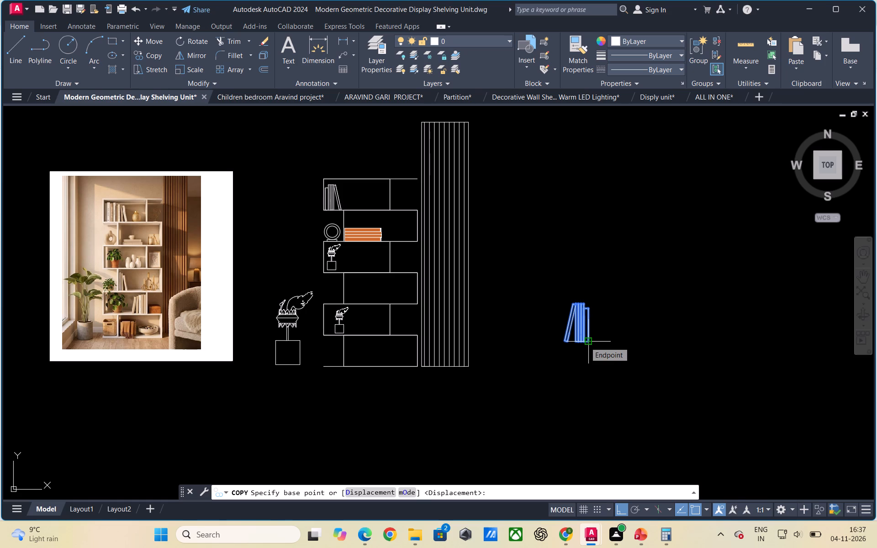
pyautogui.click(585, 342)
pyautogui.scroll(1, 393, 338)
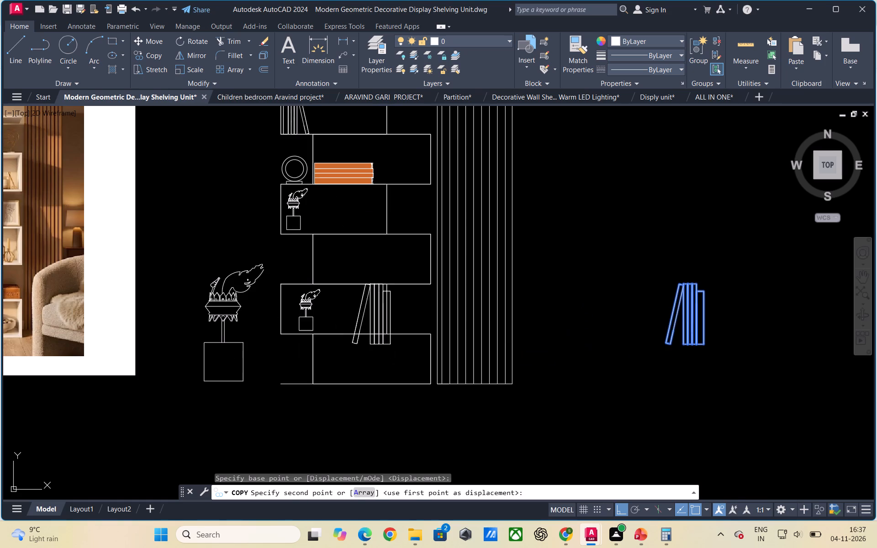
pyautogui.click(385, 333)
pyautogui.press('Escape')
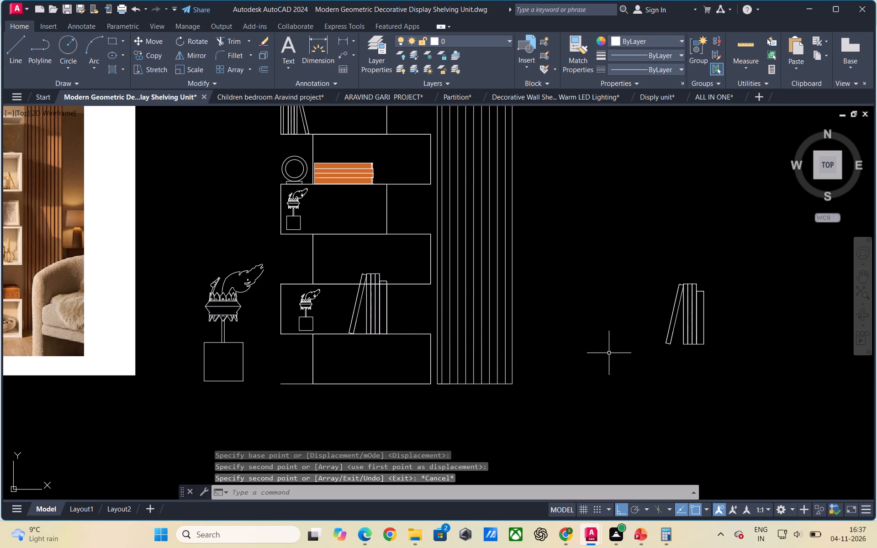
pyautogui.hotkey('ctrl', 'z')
# Group all objects of the mirrored book set.
pyautogui.moveTo(637, 366); pyautogui.dragTo(597, 334)
pyautogui.click(541, 290)
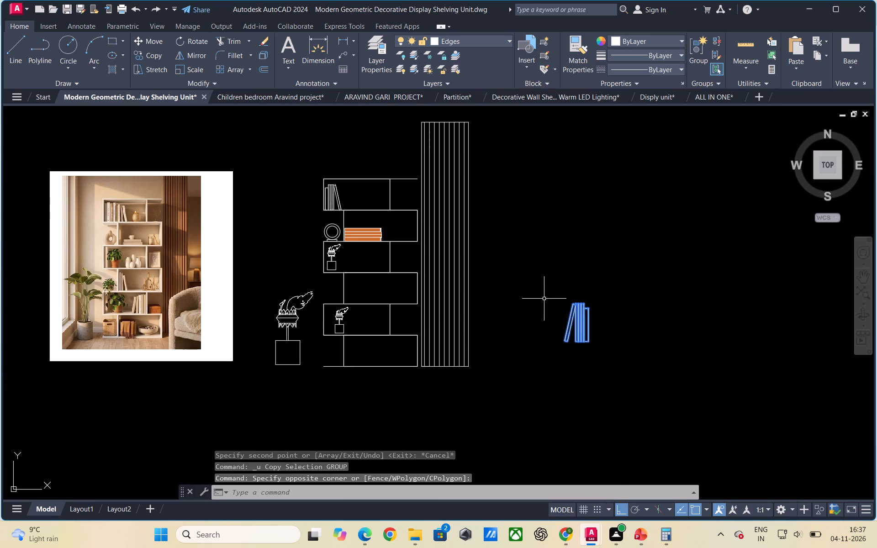
pyautogui.rightClick(579, 325)
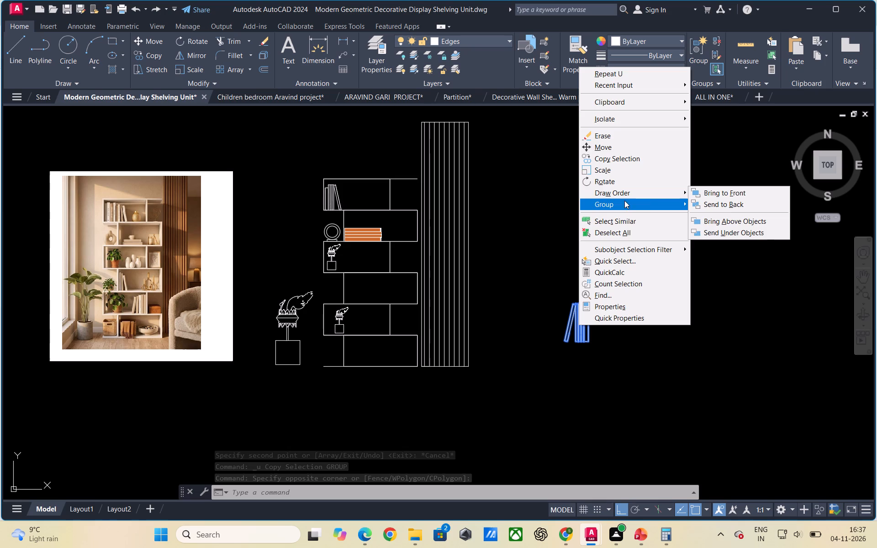
pyautogui.click(703, 204)
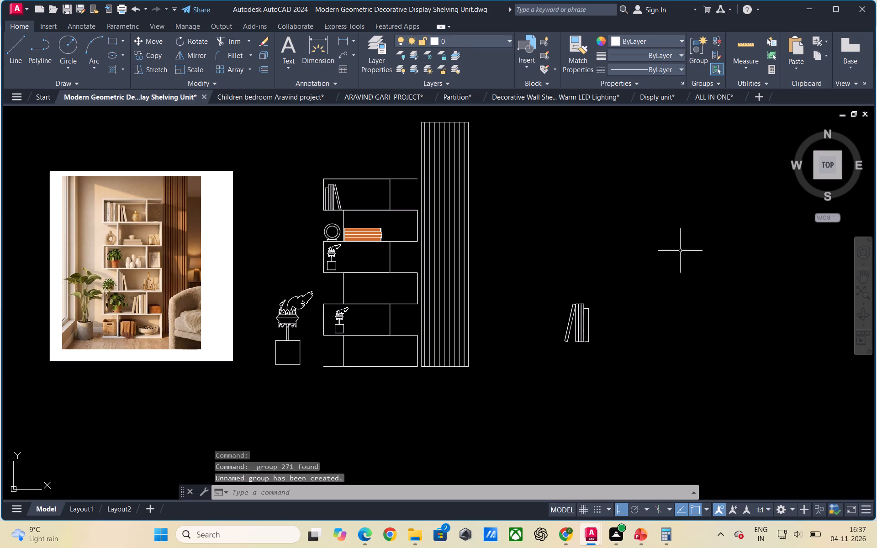
pyautogui.press('Escape')
# Scale the grouped book set down to about half its size from its lower-right corner.
pyautogui.moveTo(617, 365); pyautogui.dragTo(606, 345)
pyautogui.click(556, 267)
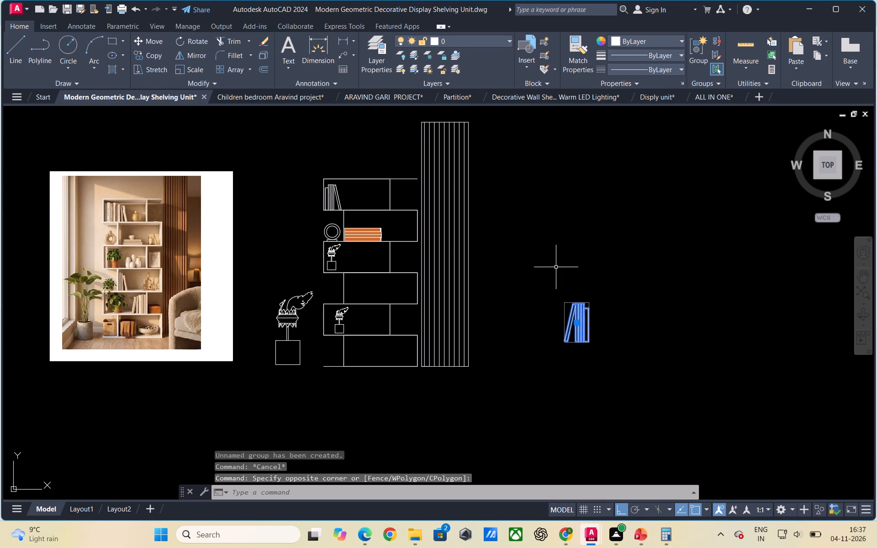
pyautogui.write('SCALE')
pyautogui.press('Return')
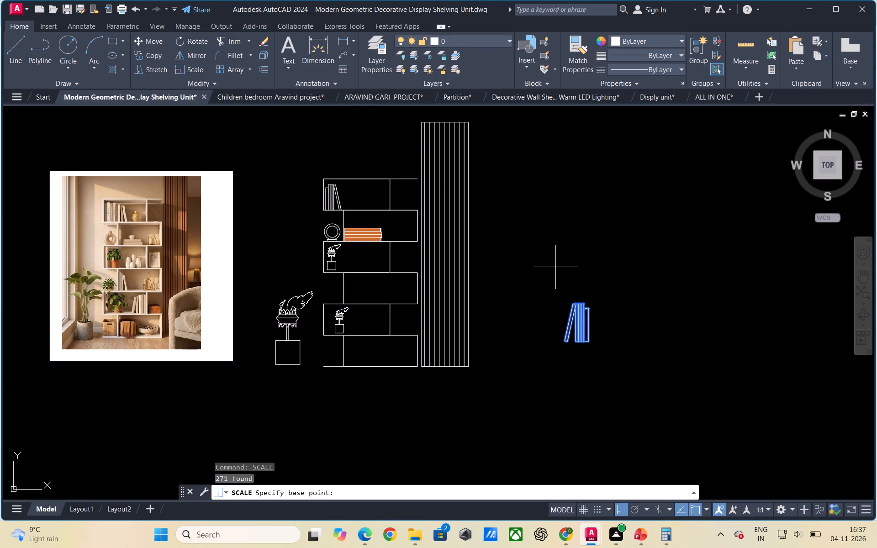
pyautogui.scroll(2, 588, 353)
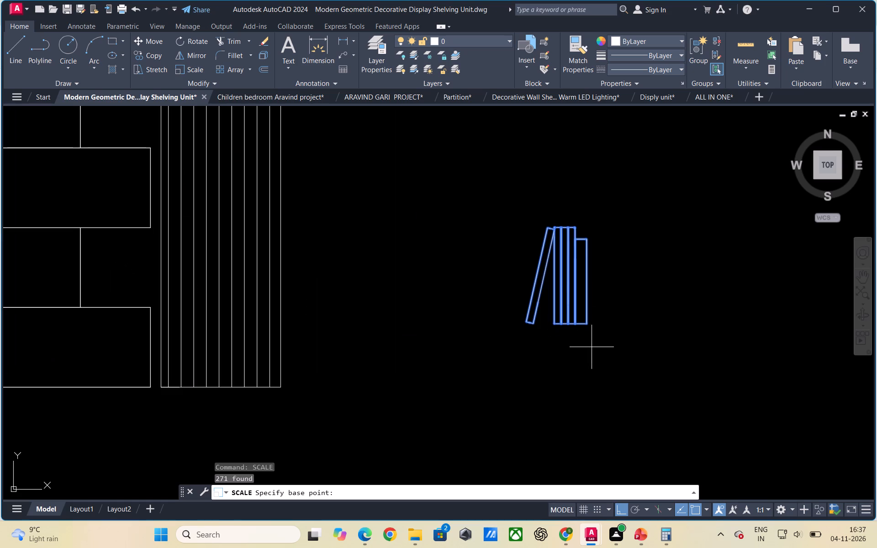
pyautogui.click(588, 322)
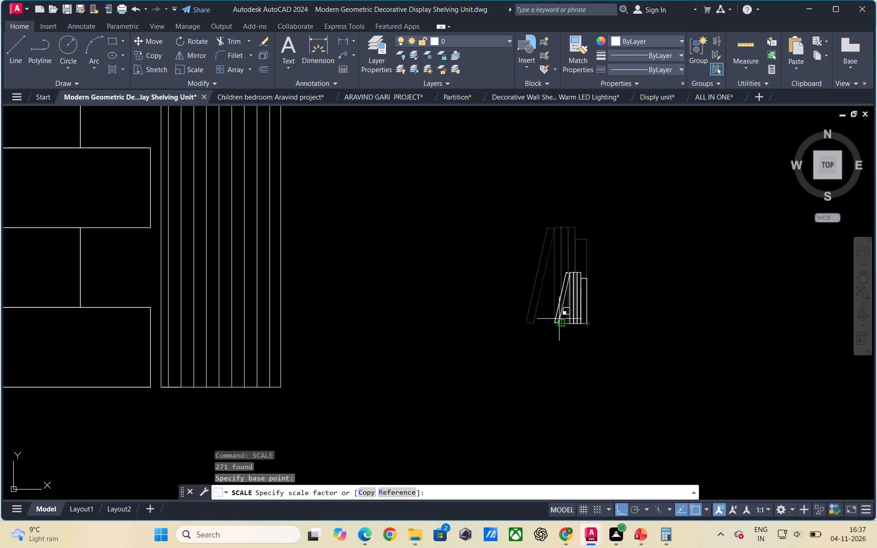
pyautogui.click(559, 319)
pyautogui.press('Escape')
# Copy the grouped book set into the second-lowest shelf row, standing on the shelf against the divider opposite the small plant.
pyautogui.scroll(-1, 602, 341)
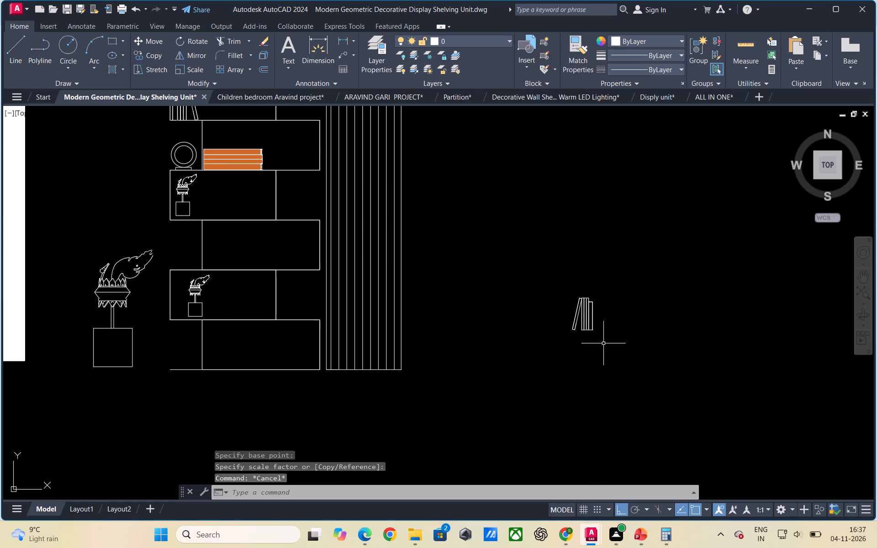
pyautogui.scroll(-1, 605, 344)
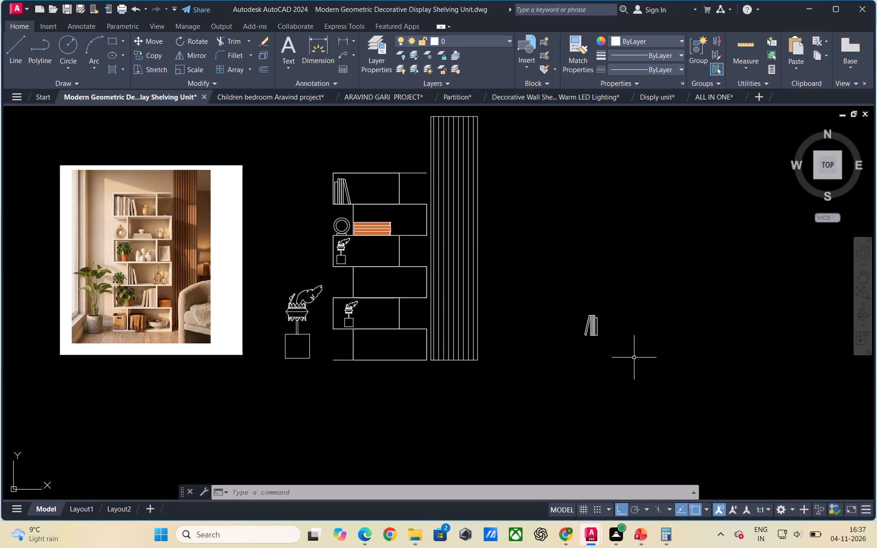
pyautogui.click(634, 358)
pyautogui.click(568, 295)
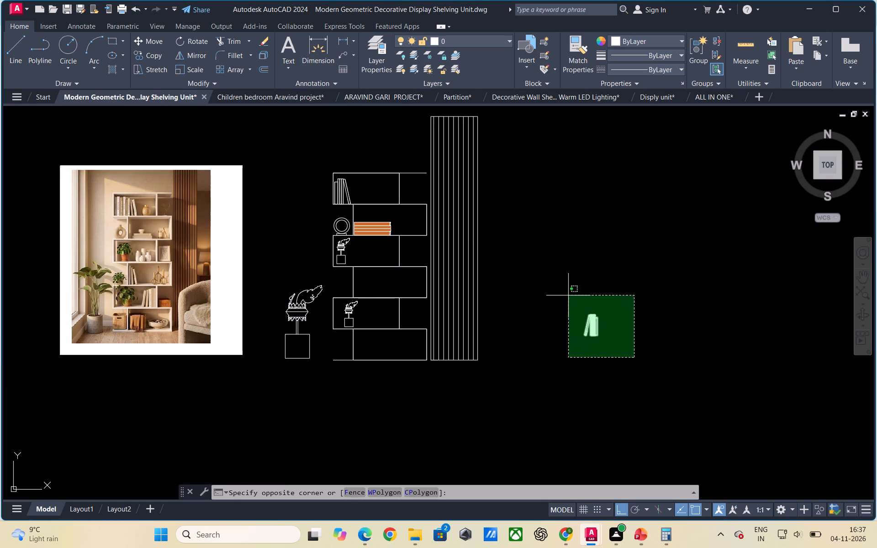
pyautogui.rightClick(568, 295)
pyautogui.click(585, 130)
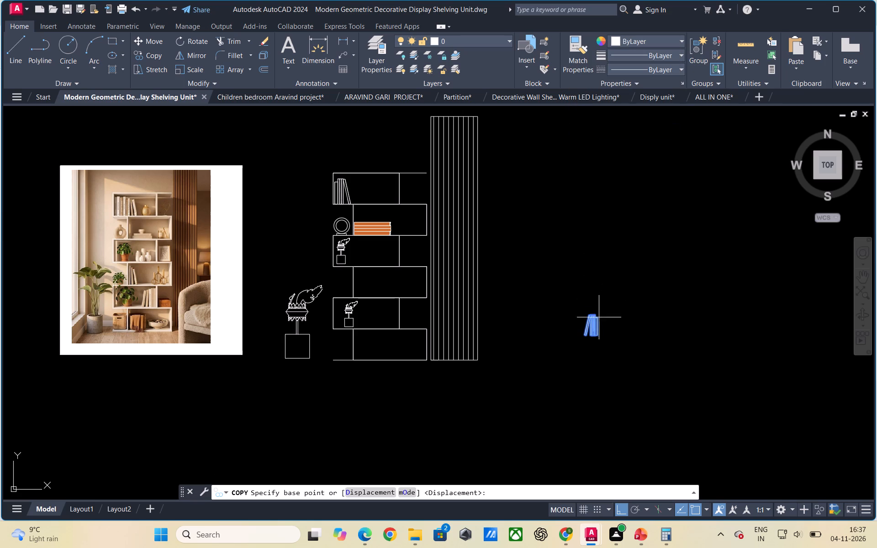
pyautogui.click(596, 335)
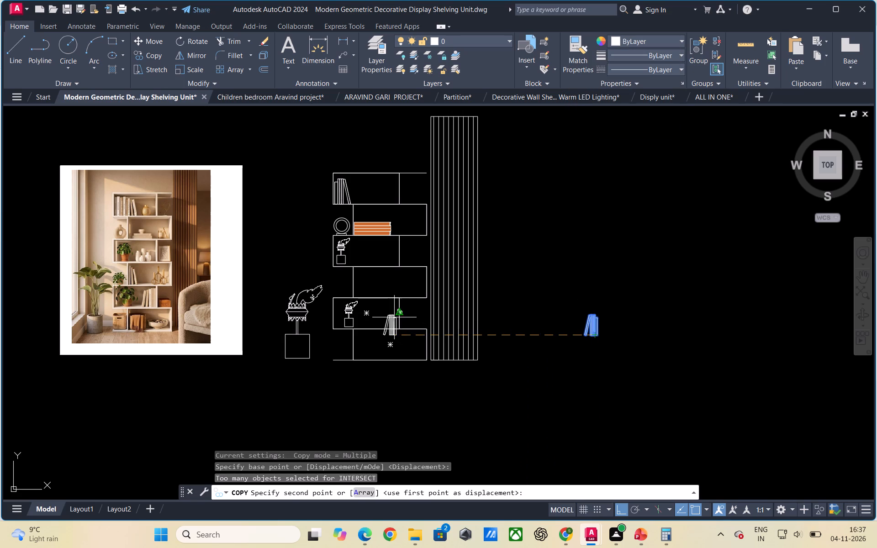
pyautogui.press('F8')
pyautogui.scroll(2, 391, 321)
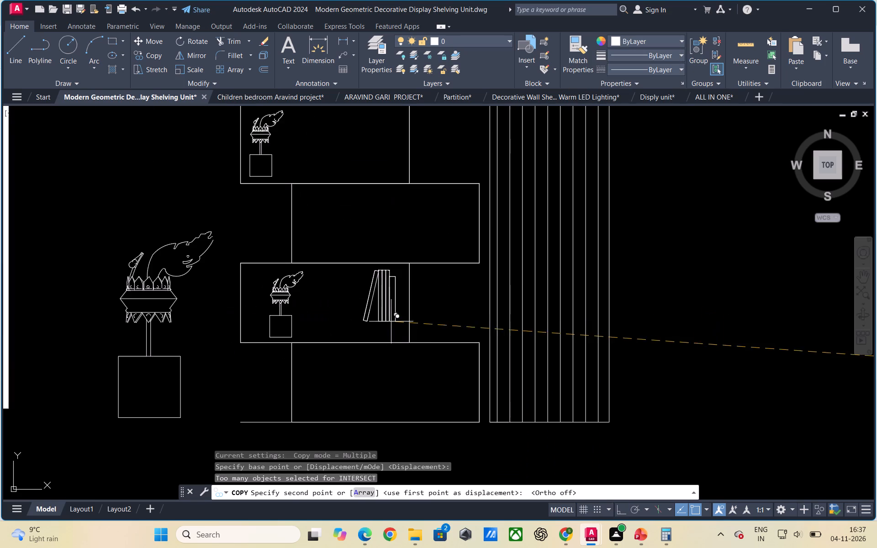
pyautogui.click(401, 337)
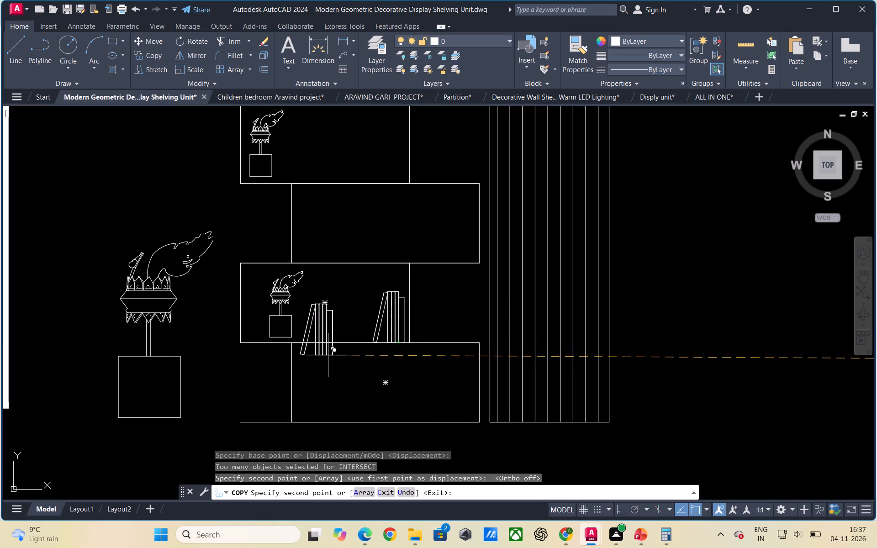
pyautogui.press('Escape')
pyautogui.scroll(-2, 334, 356)
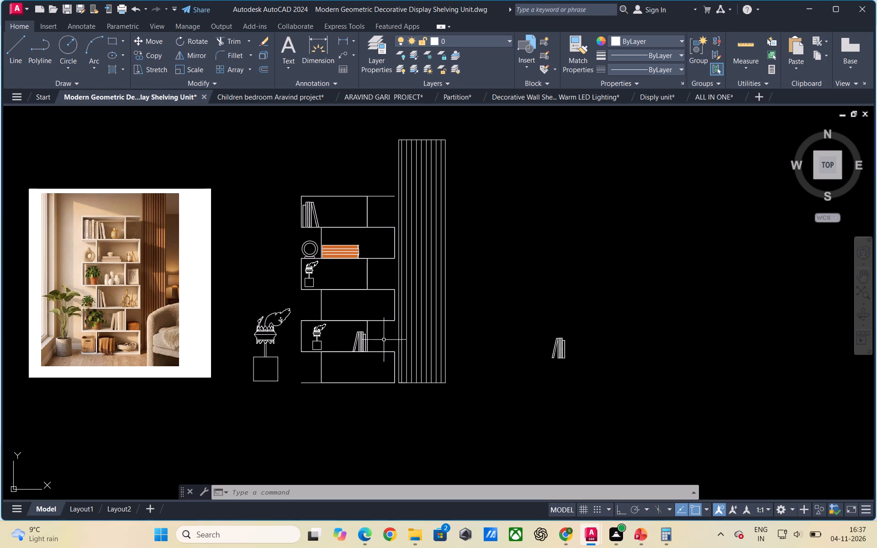
pyautogui.click(593, 371)
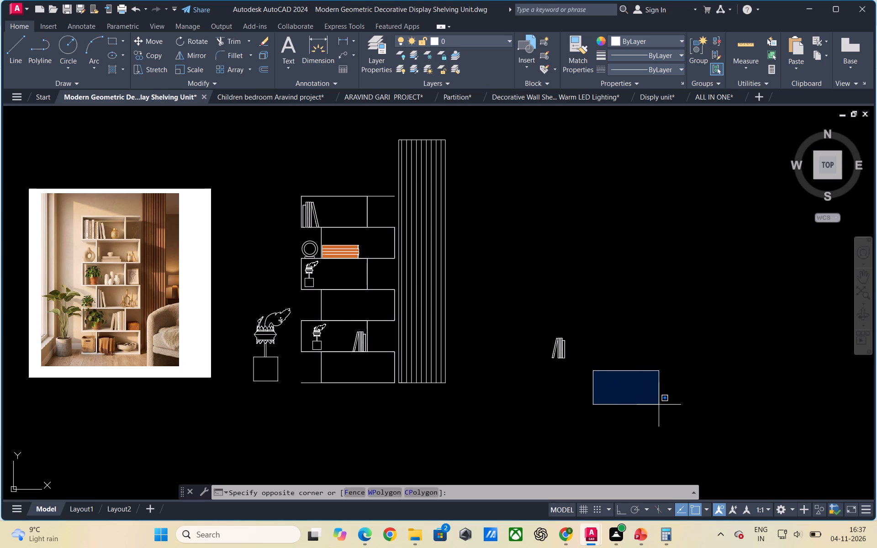
pyautogui.press('Escape')
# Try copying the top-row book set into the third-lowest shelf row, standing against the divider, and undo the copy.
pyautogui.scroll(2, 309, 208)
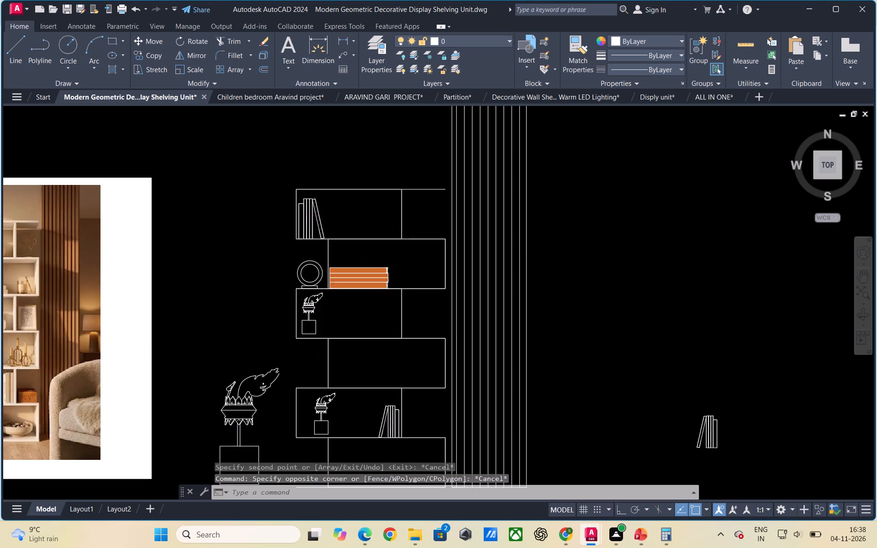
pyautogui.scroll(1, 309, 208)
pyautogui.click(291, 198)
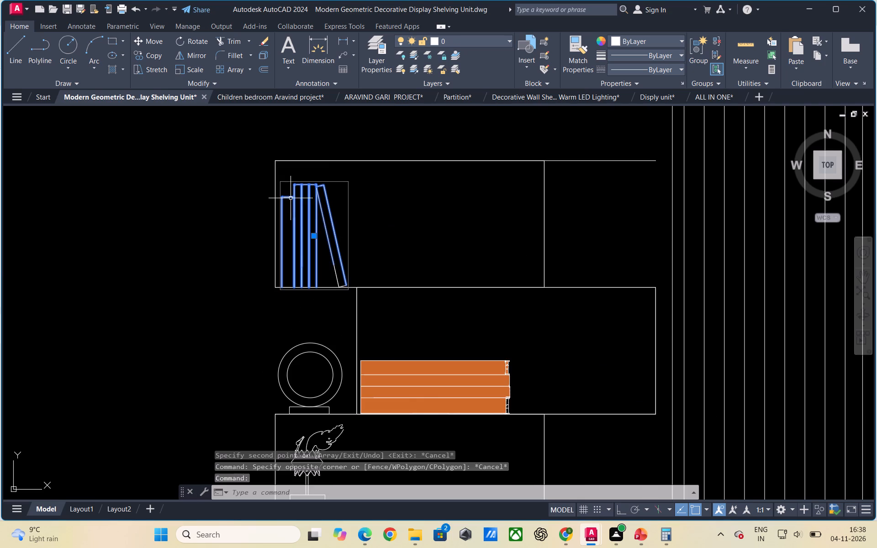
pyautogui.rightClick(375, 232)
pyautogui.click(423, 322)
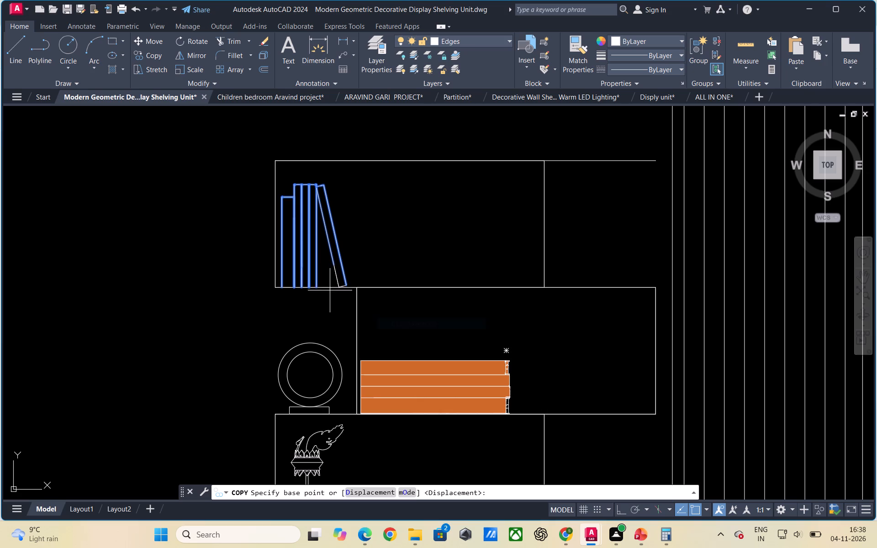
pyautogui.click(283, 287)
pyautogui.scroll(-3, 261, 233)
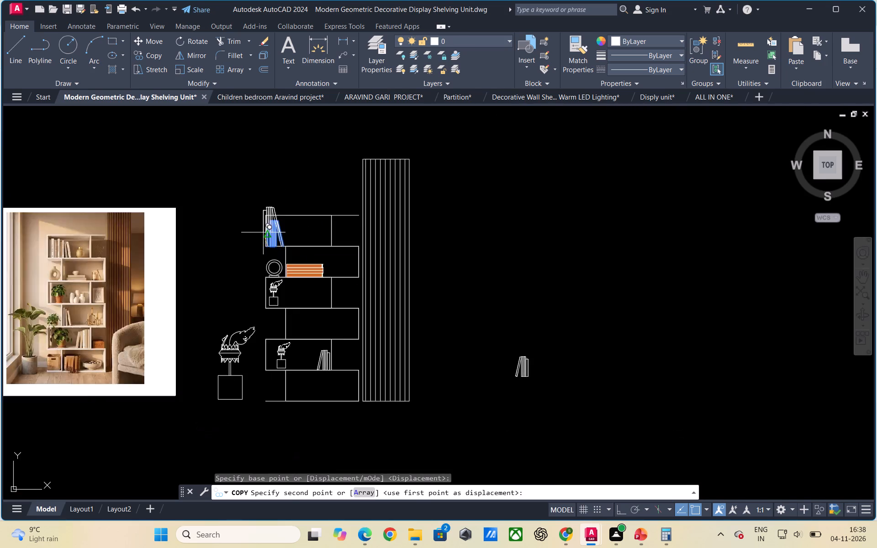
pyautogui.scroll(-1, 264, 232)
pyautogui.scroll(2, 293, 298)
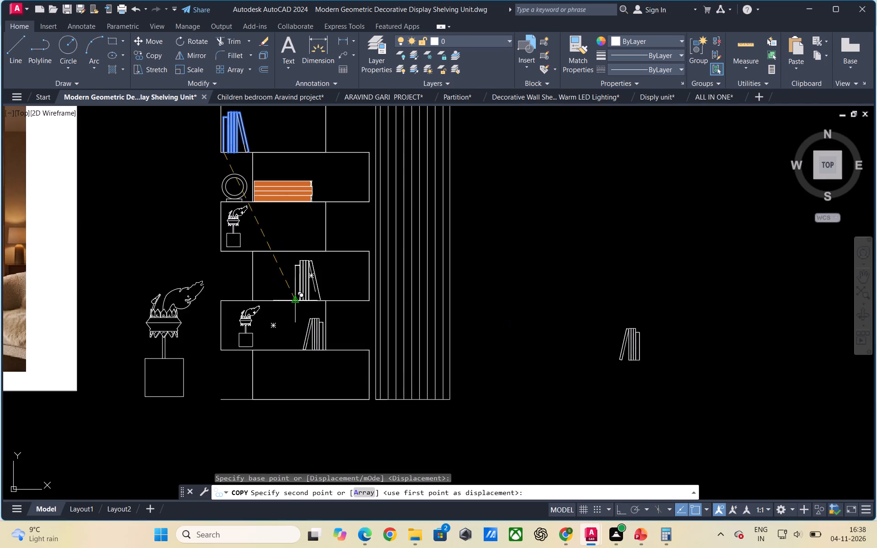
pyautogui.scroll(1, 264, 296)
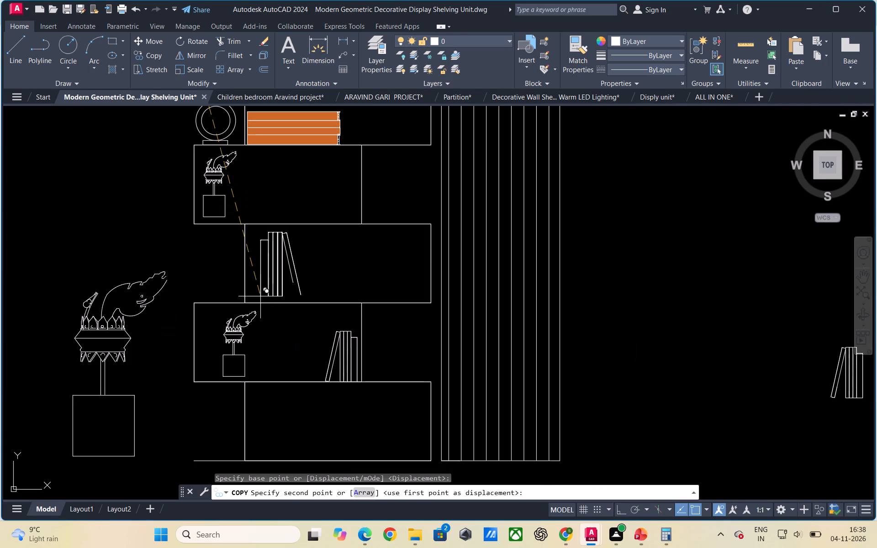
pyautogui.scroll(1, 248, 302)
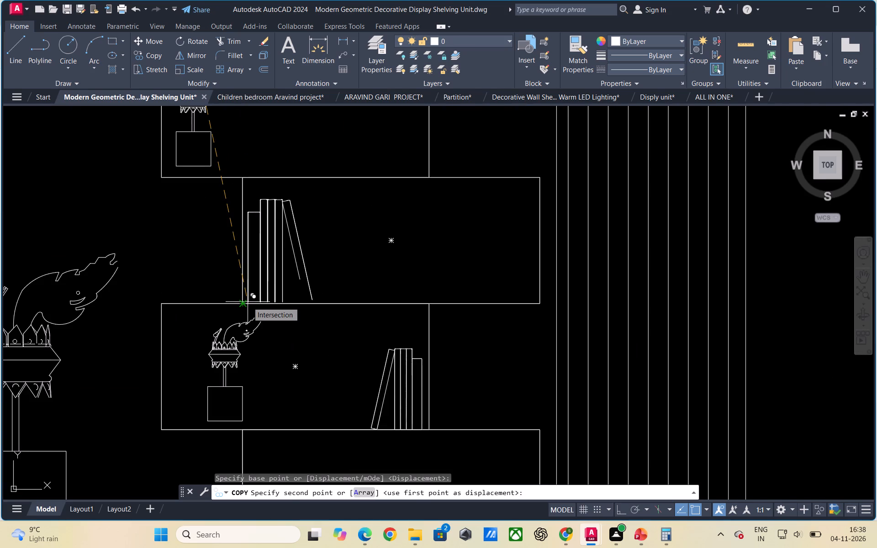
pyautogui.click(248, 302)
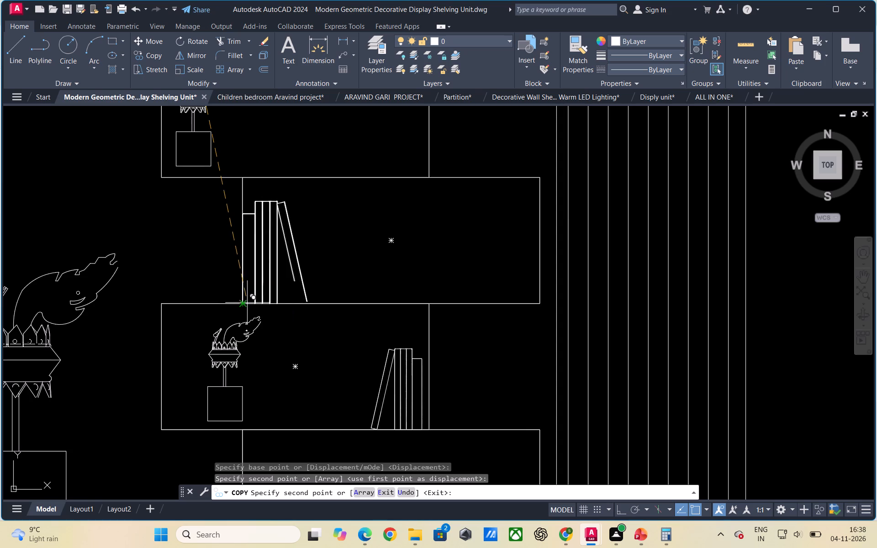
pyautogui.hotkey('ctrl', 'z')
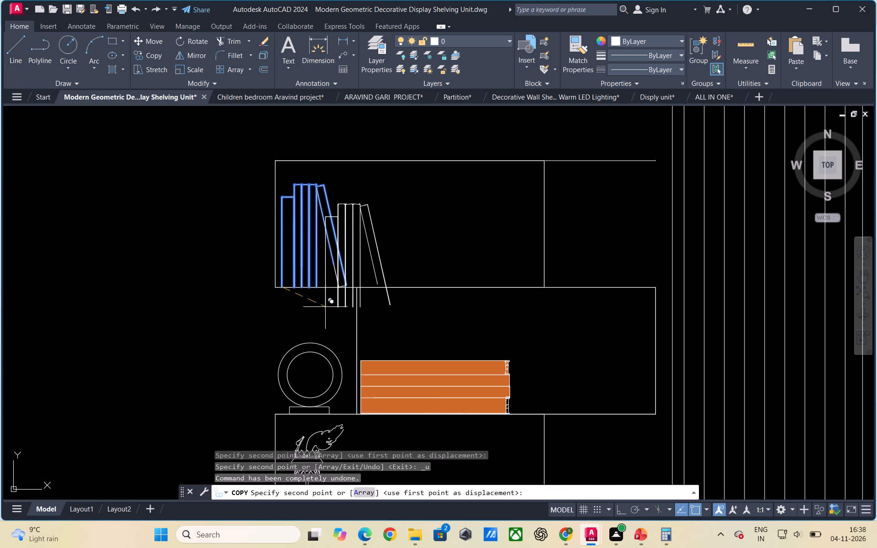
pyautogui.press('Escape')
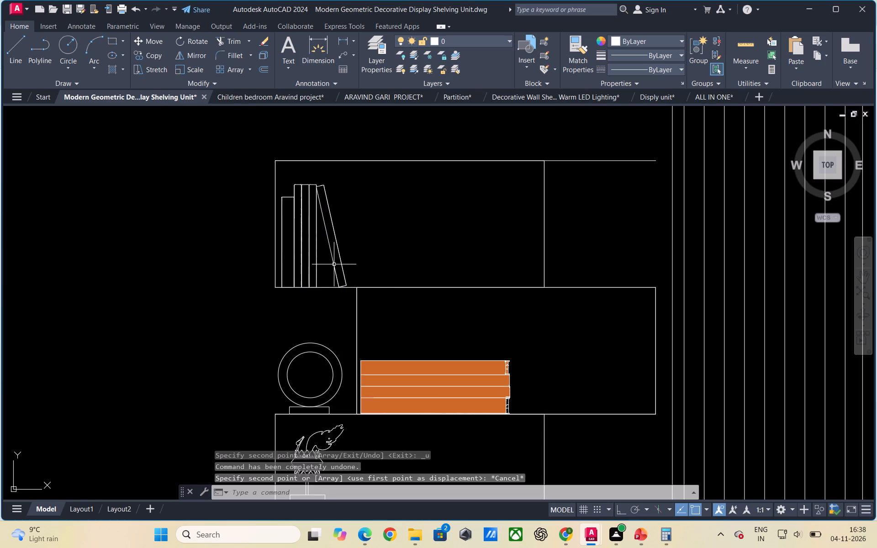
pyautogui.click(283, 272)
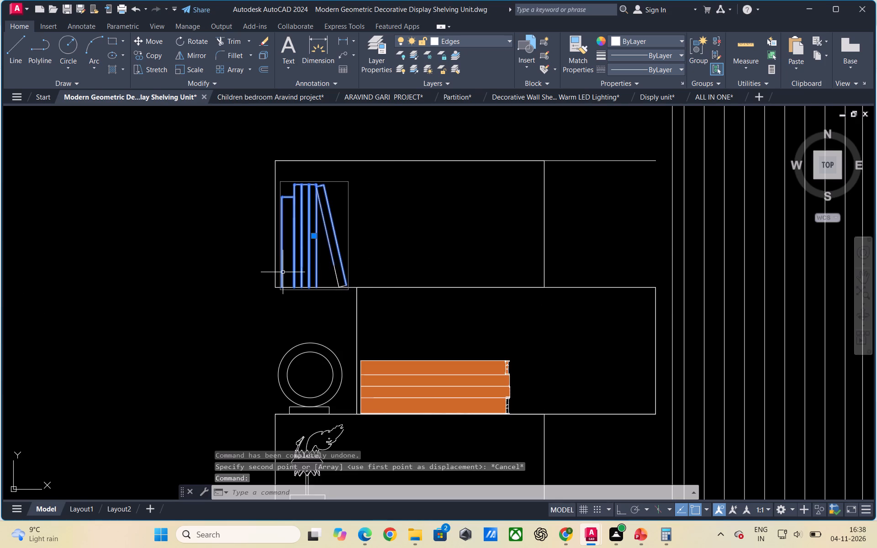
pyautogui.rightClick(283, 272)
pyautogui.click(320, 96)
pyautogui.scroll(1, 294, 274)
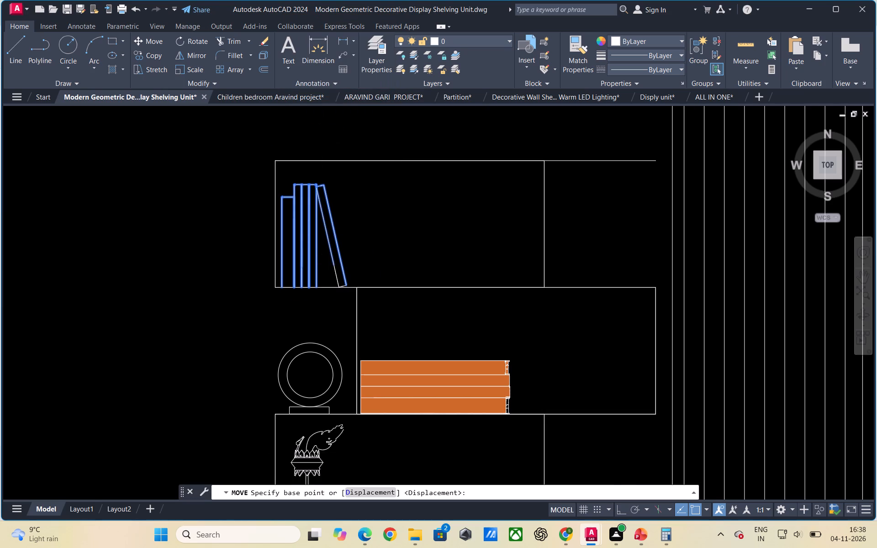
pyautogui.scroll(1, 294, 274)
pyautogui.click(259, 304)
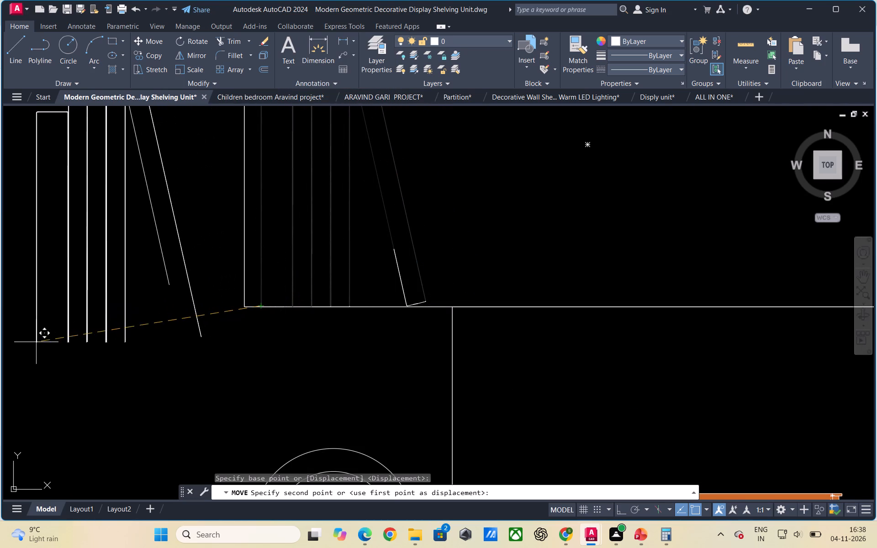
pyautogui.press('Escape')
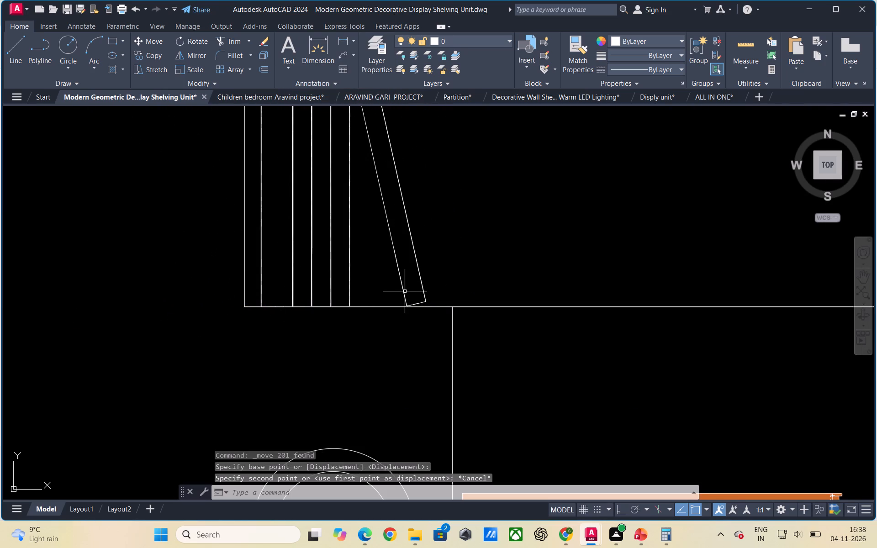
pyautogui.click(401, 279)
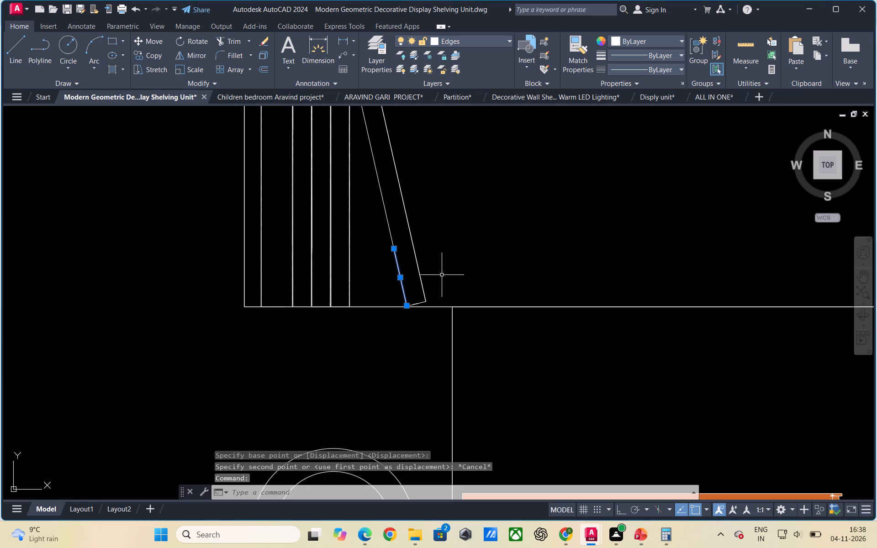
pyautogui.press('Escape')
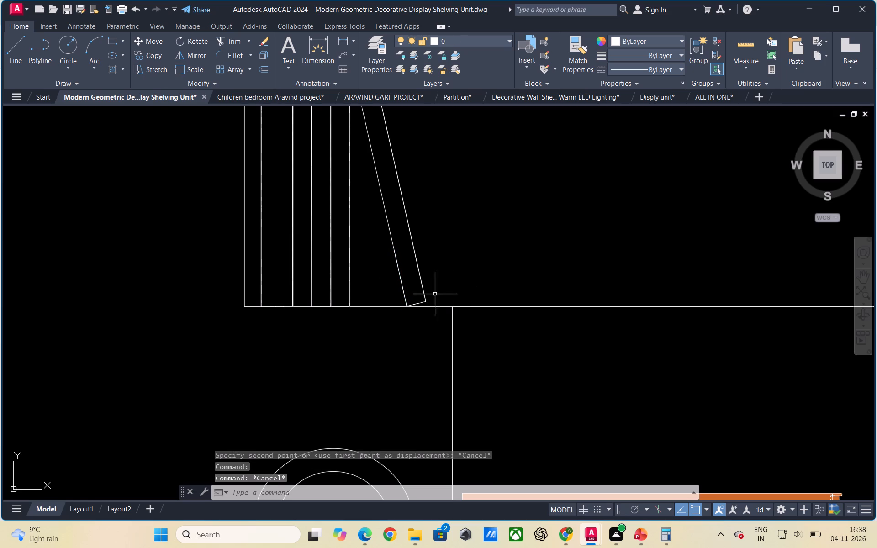
# Move the top-row book set, including its leaning book's loose edge lines, out of the shelf into the empty space between unit and reference photo.
pyautogui.scroll(3, 408, 309)
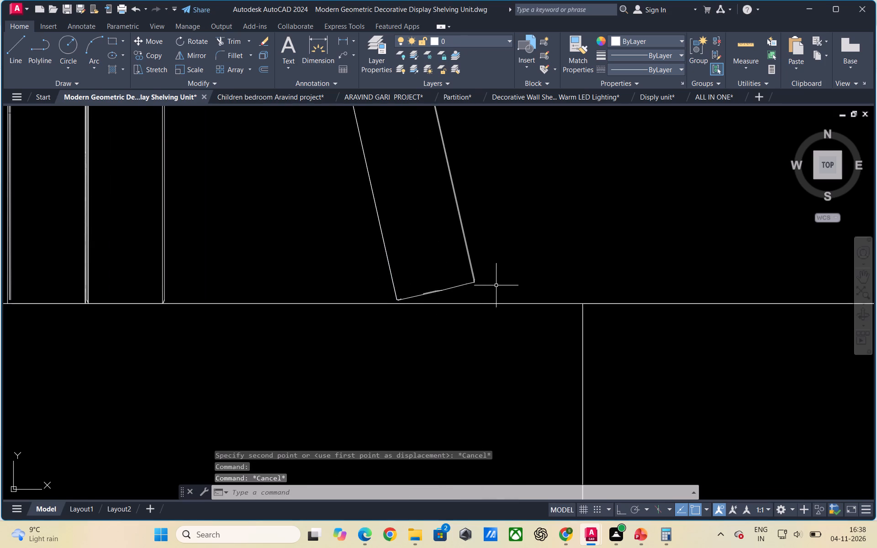
pyautogui.click(496, 285)
pyautogui.scroll(-2, 297, 205)
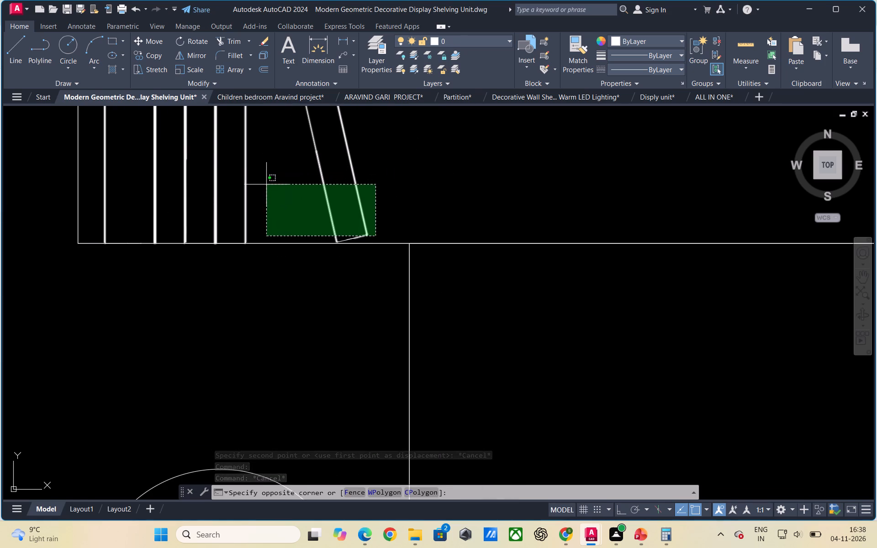
pyautogui.scroll(-4, 270, 188)
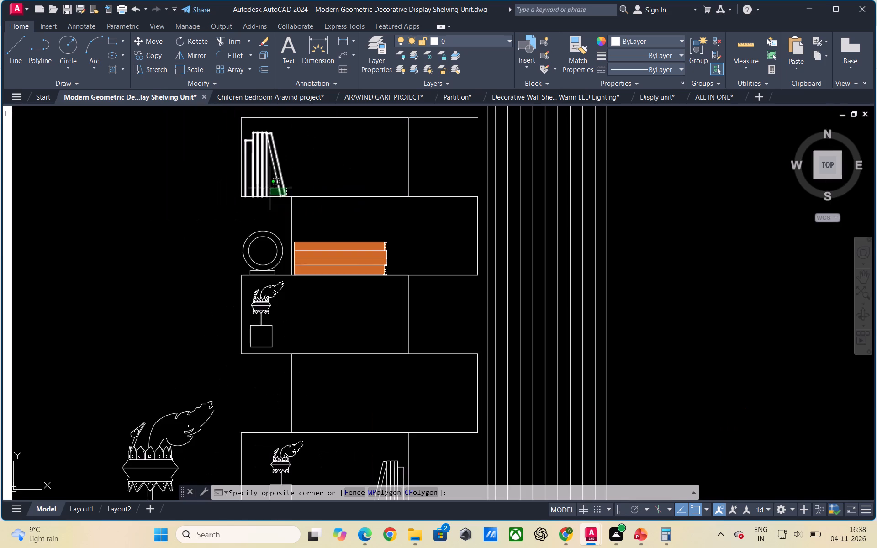
pyautogui.scroll(2, 268, 181)
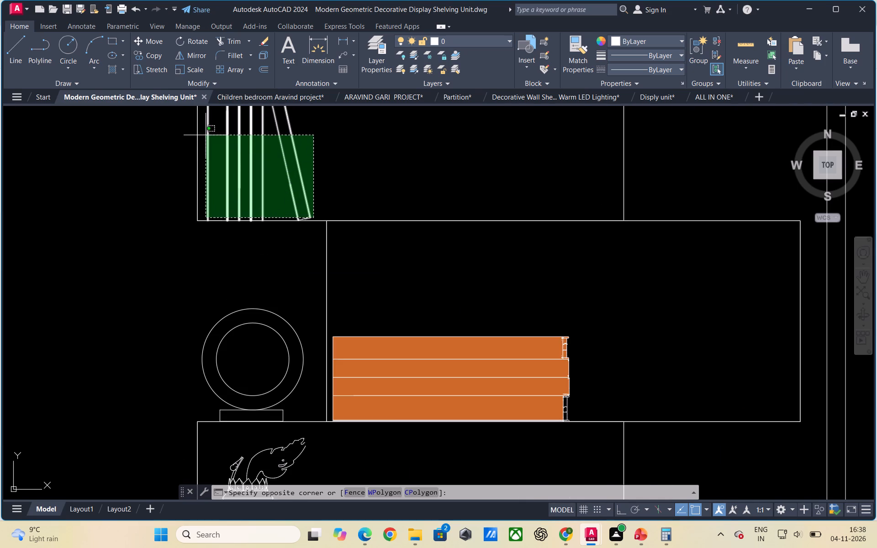
pyautogui.click(206, 135)
pyautogui.scroll(-3, 214, 250)
pyautogui.rightClick(159, 245)
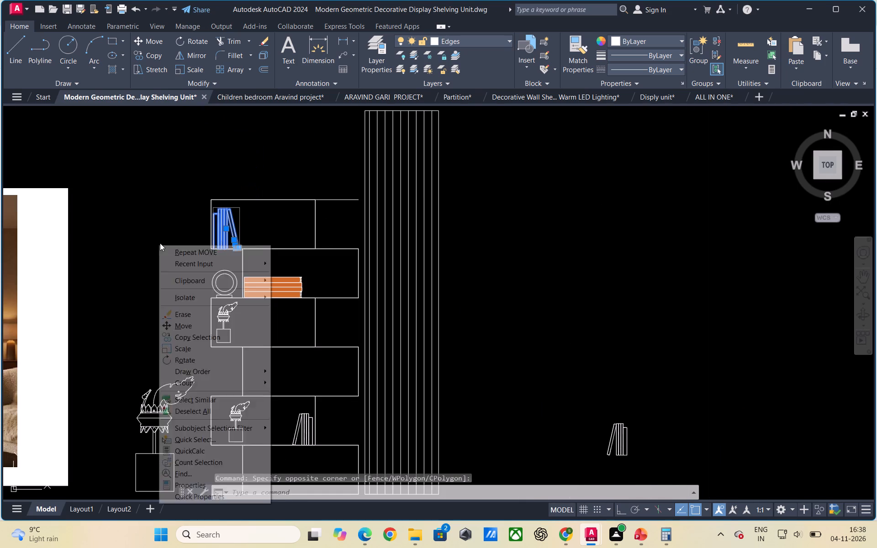
pyautogui.click(183, 330)
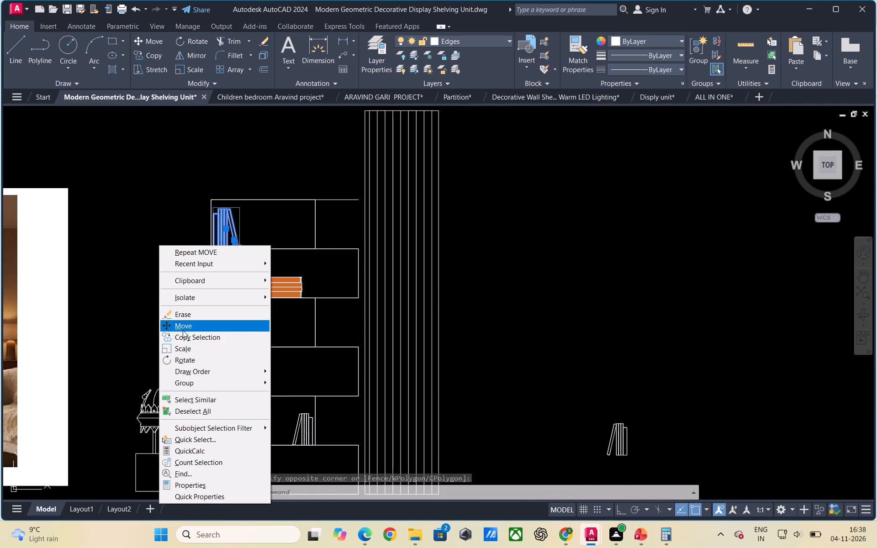
pyautogui.scroll(1, 244, 216)
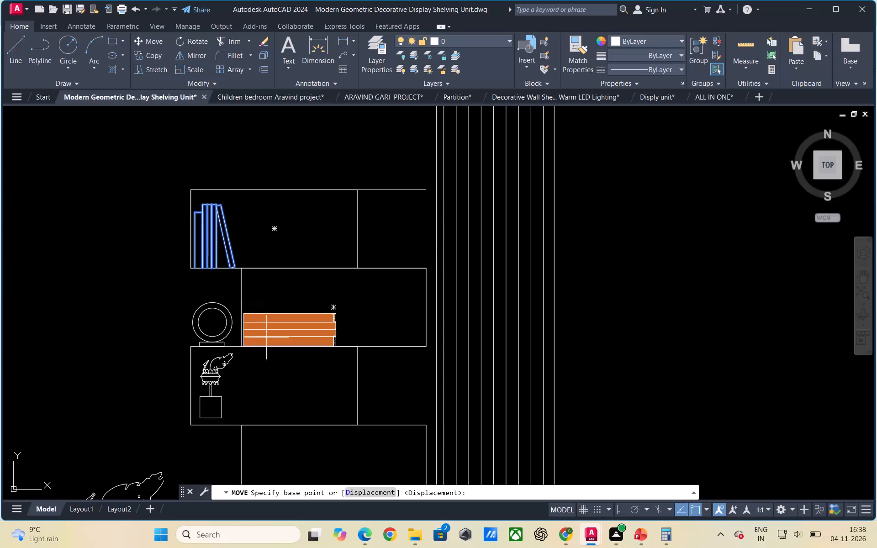
pyautogui.scroll(2, 251, 280)
pyautogui.scroll(-1, 371, 285)
pyautogui.scroll(4, 228, 245)
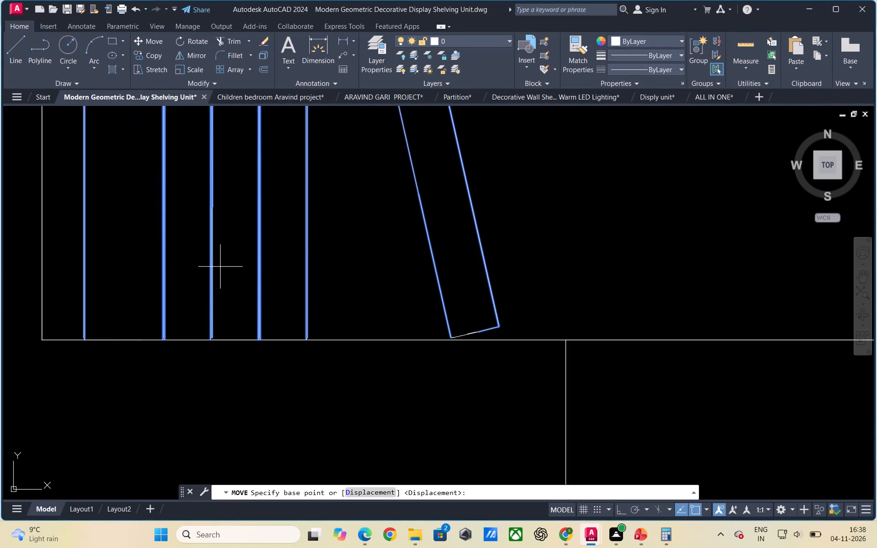
pyautogui.click(85, 338)
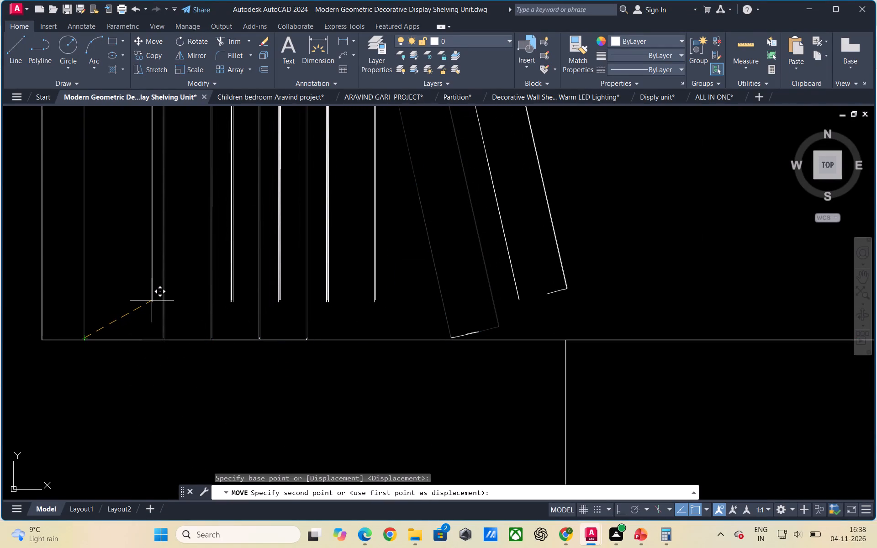
pyautogui.scroll(-2, 200, 317)
pyautogui.scroll(-3, 290, 301)
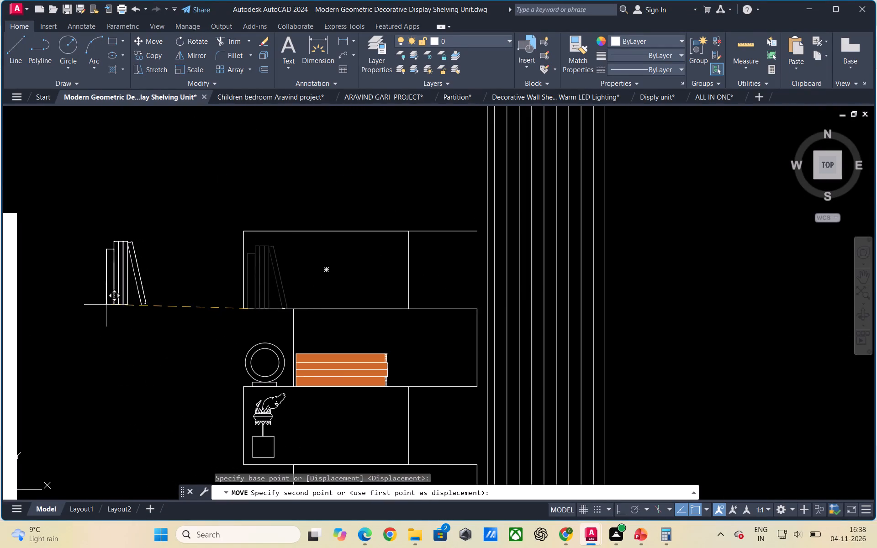
pyautogui.click(103, 305)
pyautogui.press('Escape')
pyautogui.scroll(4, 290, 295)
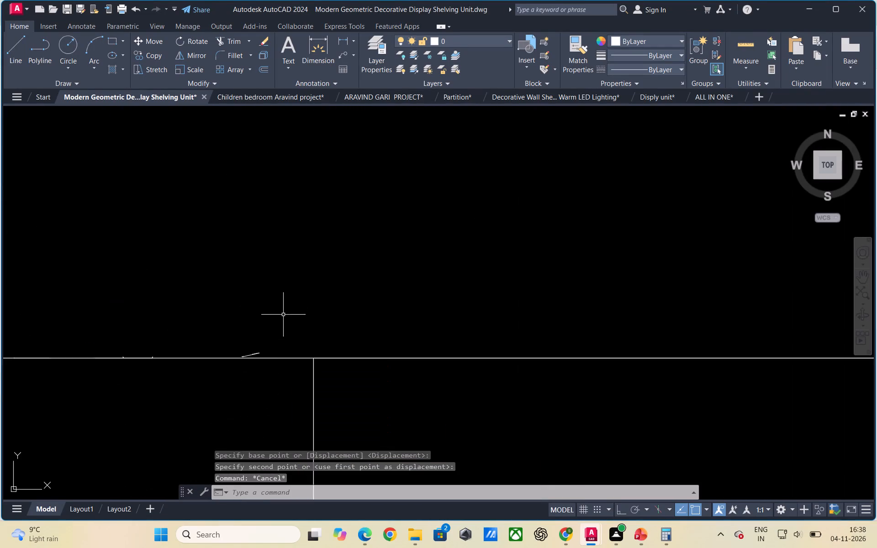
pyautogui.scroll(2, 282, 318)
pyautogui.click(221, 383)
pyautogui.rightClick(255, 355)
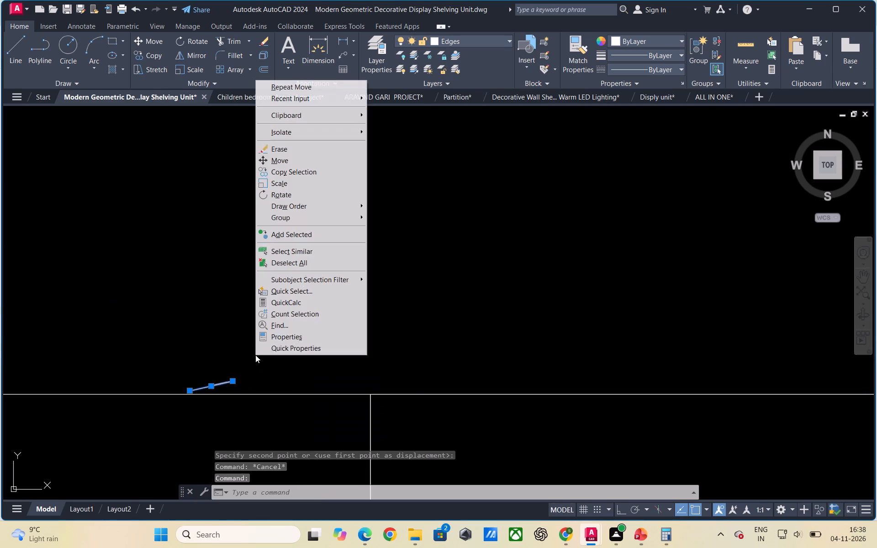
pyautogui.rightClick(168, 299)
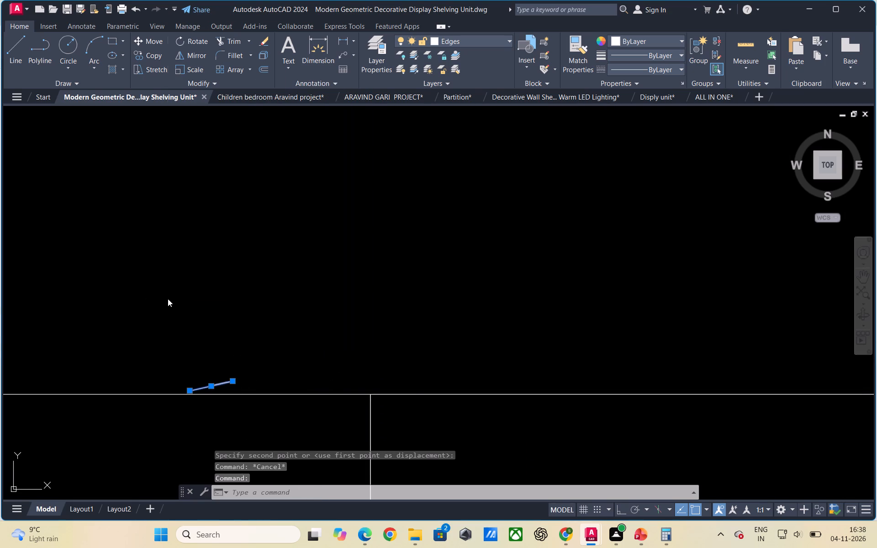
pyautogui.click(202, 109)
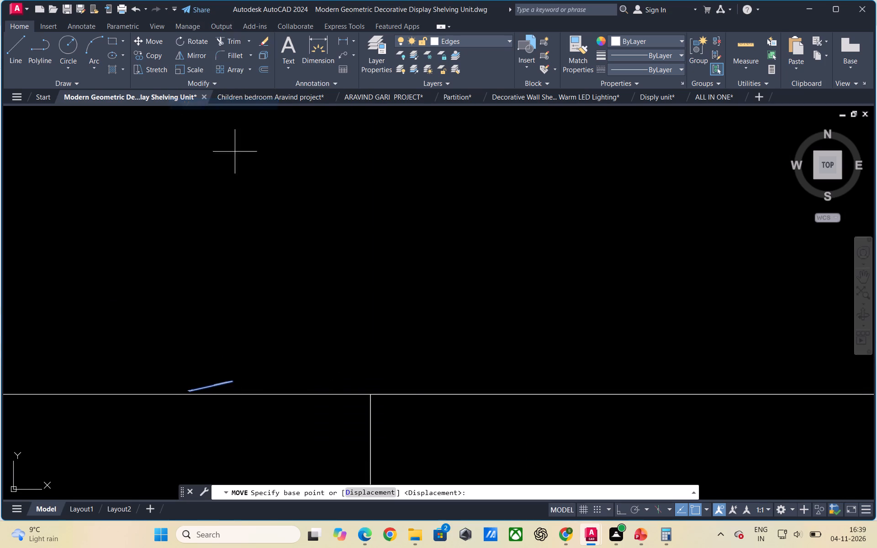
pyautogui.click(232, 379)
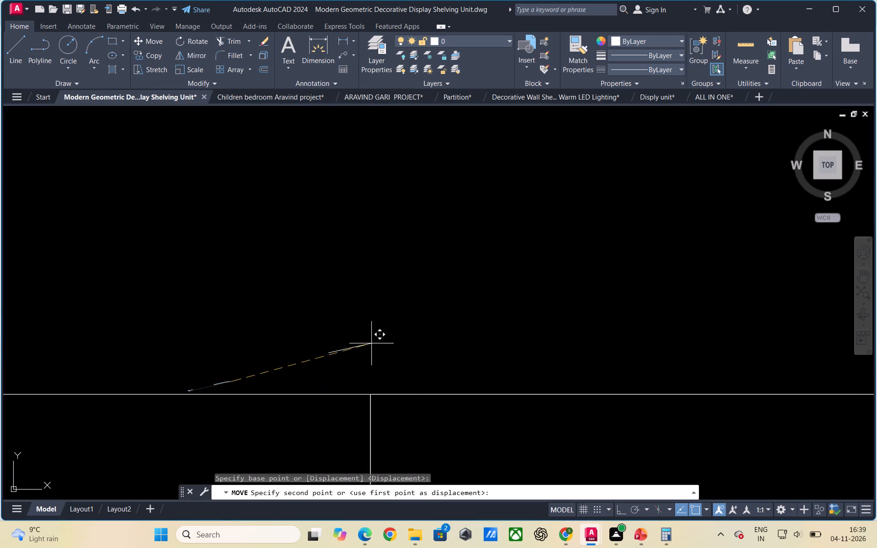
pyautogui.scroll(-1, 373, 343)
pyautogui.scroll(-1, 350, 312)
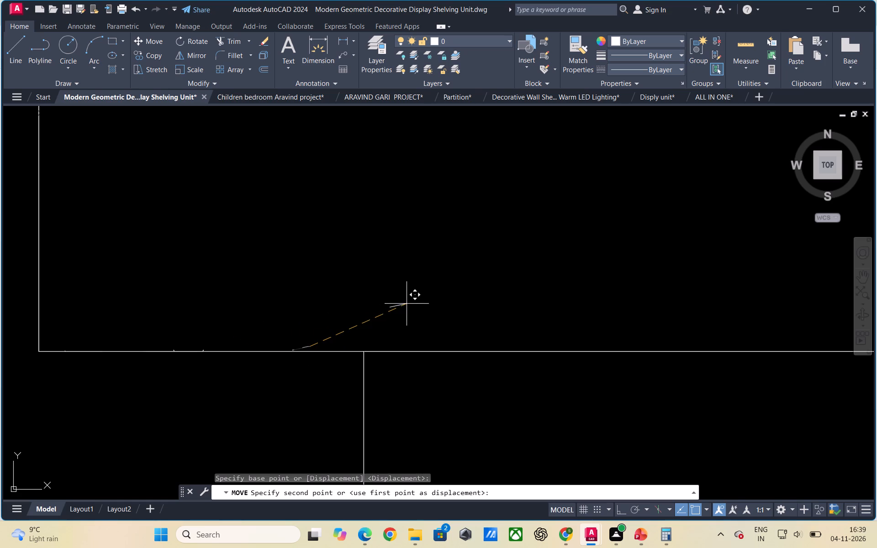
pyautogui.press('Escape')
# Erase the two pairs of short slanted leftover book lines standing on the top compartment's bottom edge.
pyautogui.scroll(3, 291, 352)
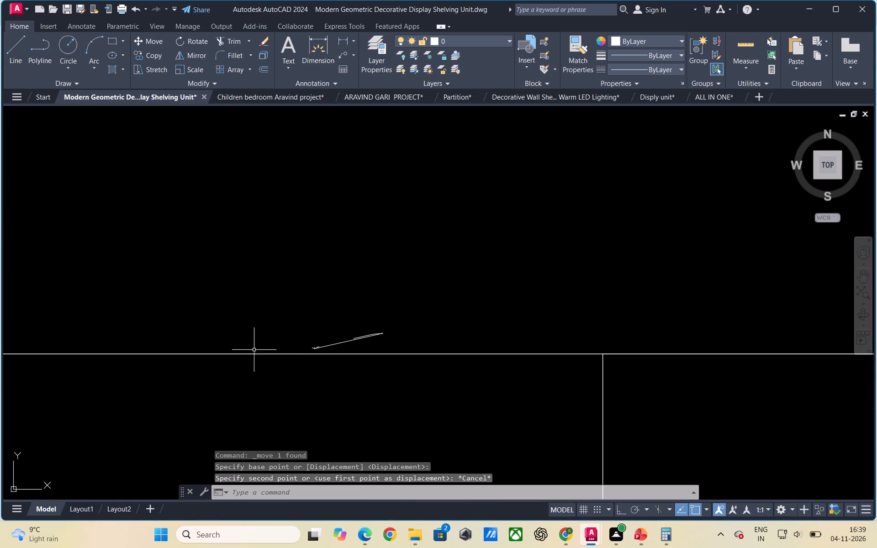
pyautogui.scroll(-2, 370, 330)
pyautogui.scroll(2, 116, 330)
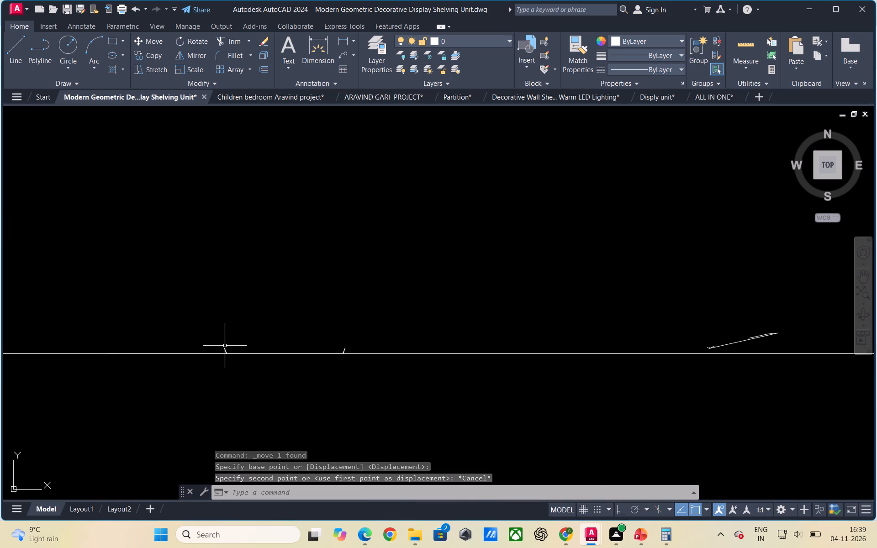
pyautogui.click(225, 349)
pyautogui.click(344, 348)
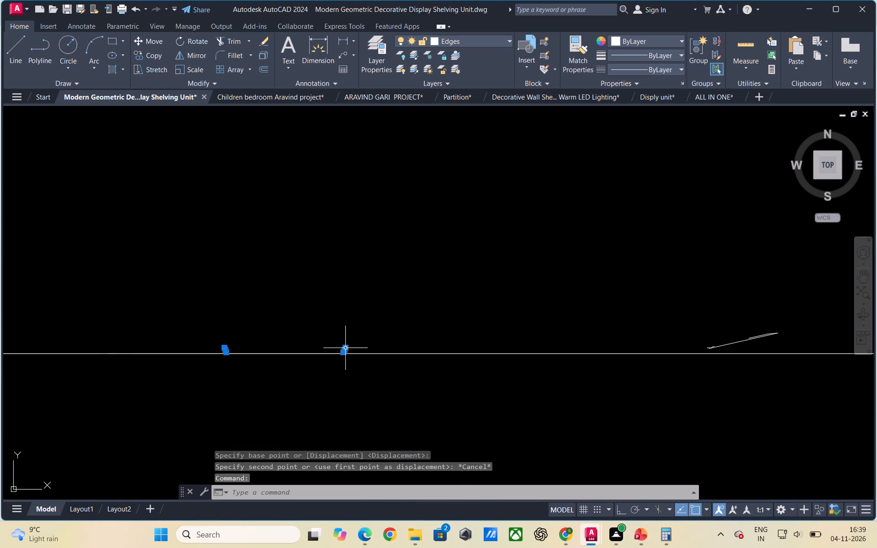
pyautogui.press('Delete')
pyautogui.scroll(3, 247, 335)
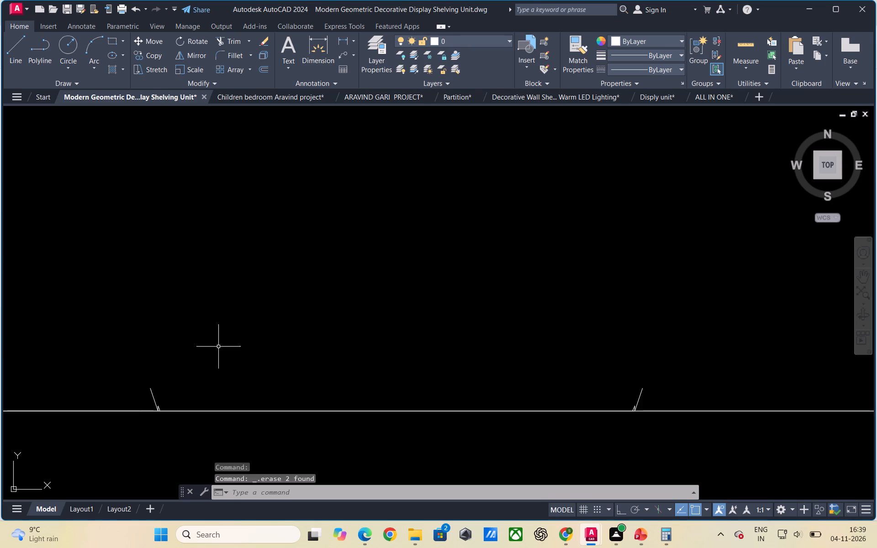
pyautogui.click(116, 384)
pyautogui.click(164, 400)
pyautogui.click(164, 404)
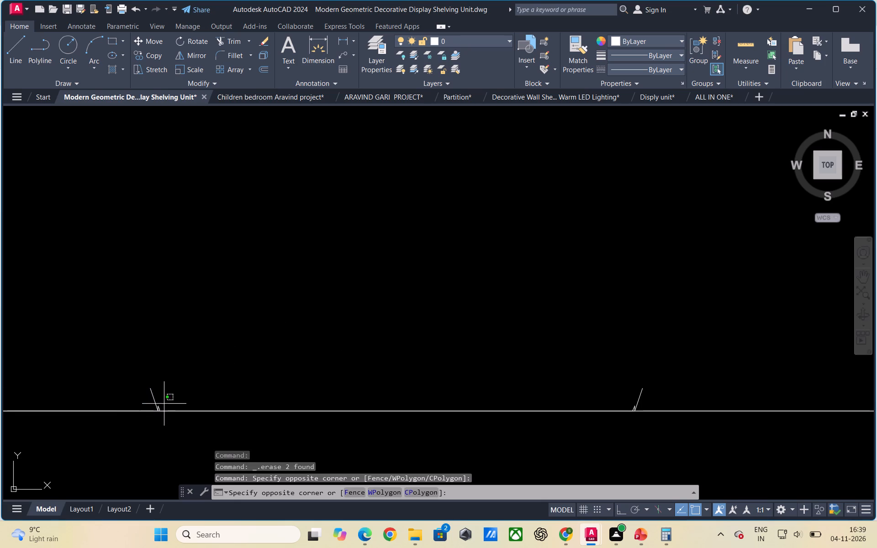
pyautogui.click(141, 391)
pyautogui.click(654, 404)
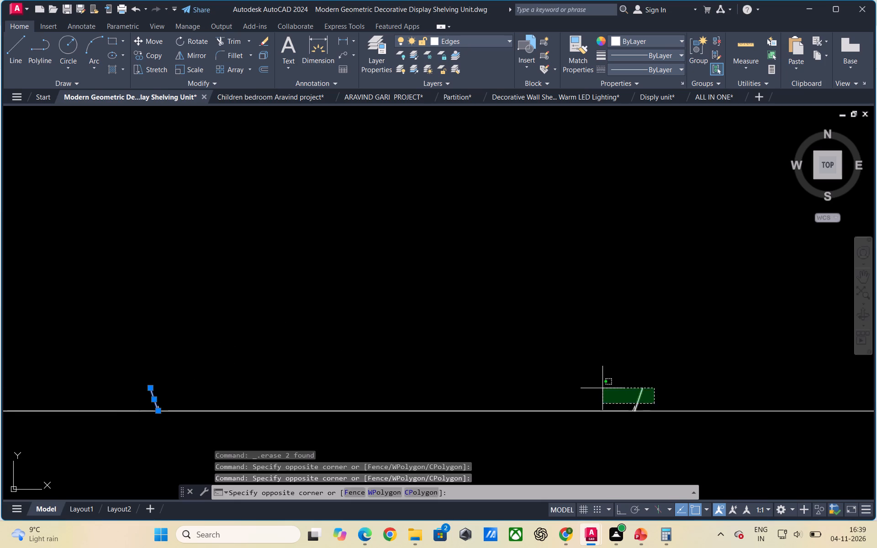
pyautogui.click(602, 388)
pyautogui.press('Delete')
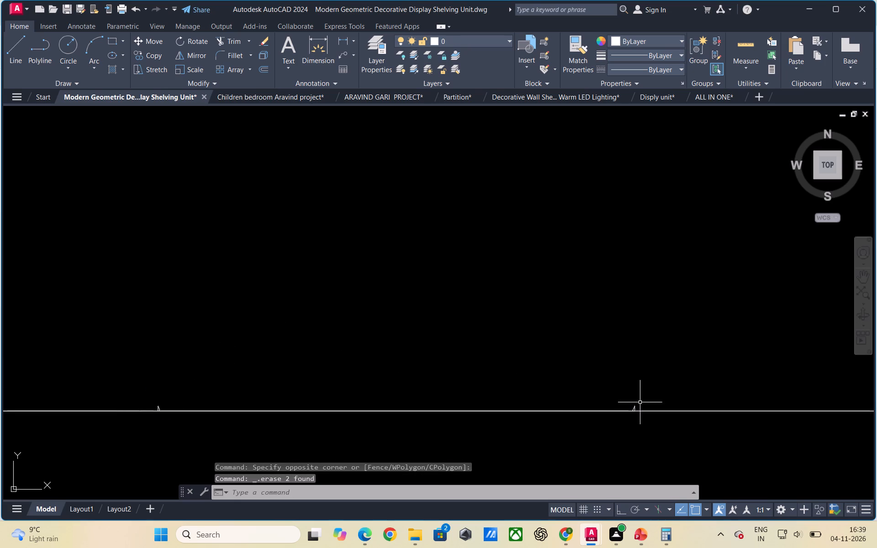
# Erase the remaining tiny line fragments at both spots along the top compartment's bottom edge.
pyautogui.click(635, 406)
pyautogui.press('Delete')
pyautogui.scroll(1, 648, 408)
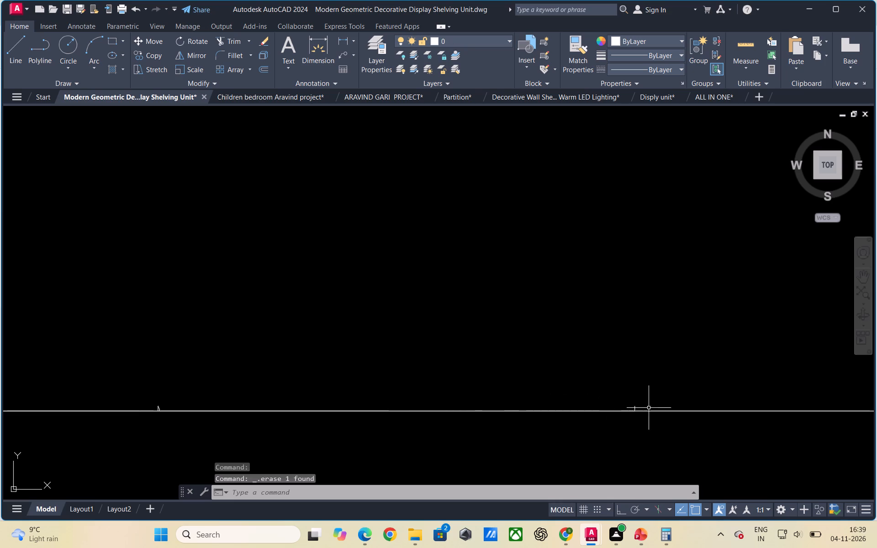
pyautogui.scroll(2, 648, 408)
pyautogui.click(600, 411)
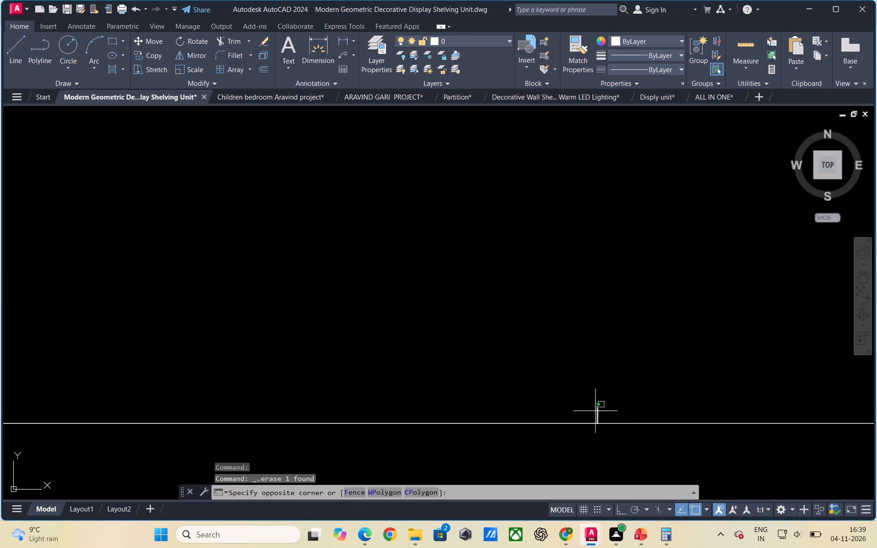
pyautogui.click(595, 411)
pyautogui.press('Delete')
pyautogui.scroll(-1, 701, 362)
pyautogui.scroll(-4, 323, 362)
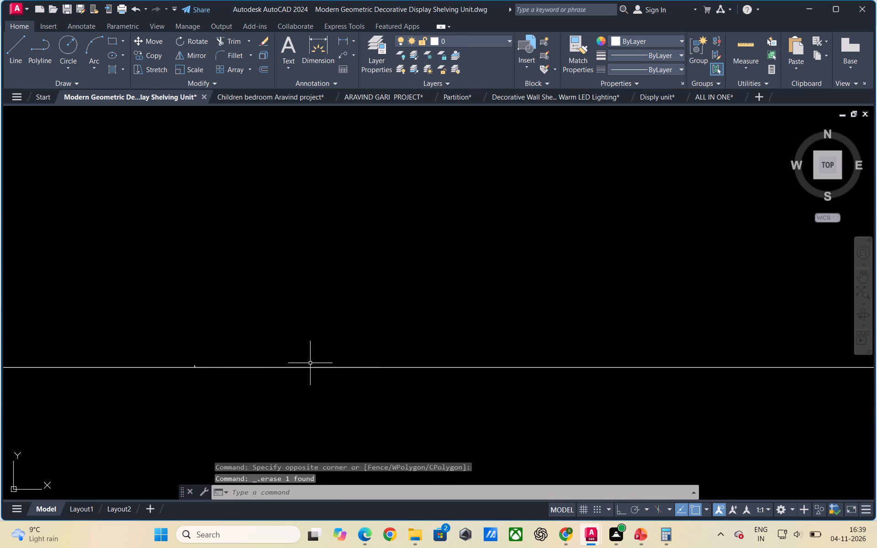
pyautogui.scroll(-1, 190, 368)
pyautogui.scroll(6, 186, 366)
pyautogui.scroll(2, 275, 413)
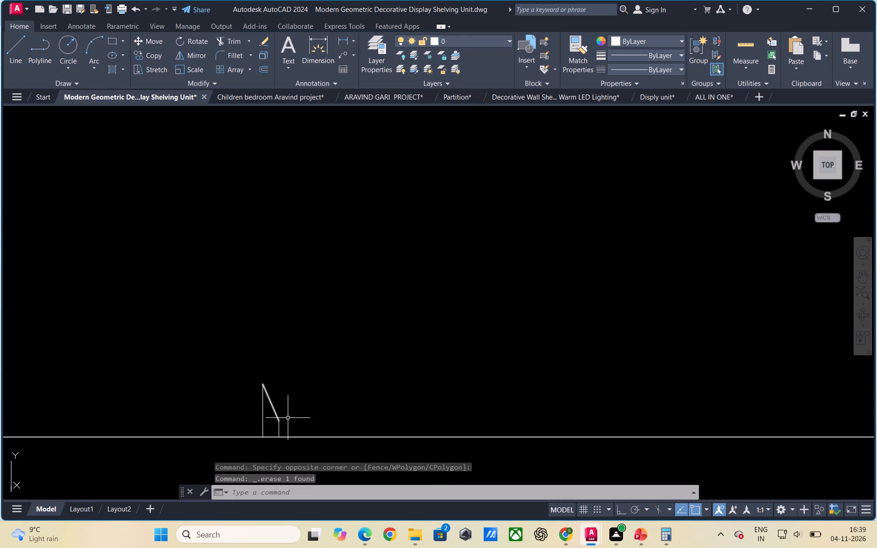
pyautogui.click(289, 421)
pyautogui.click(243, 395)
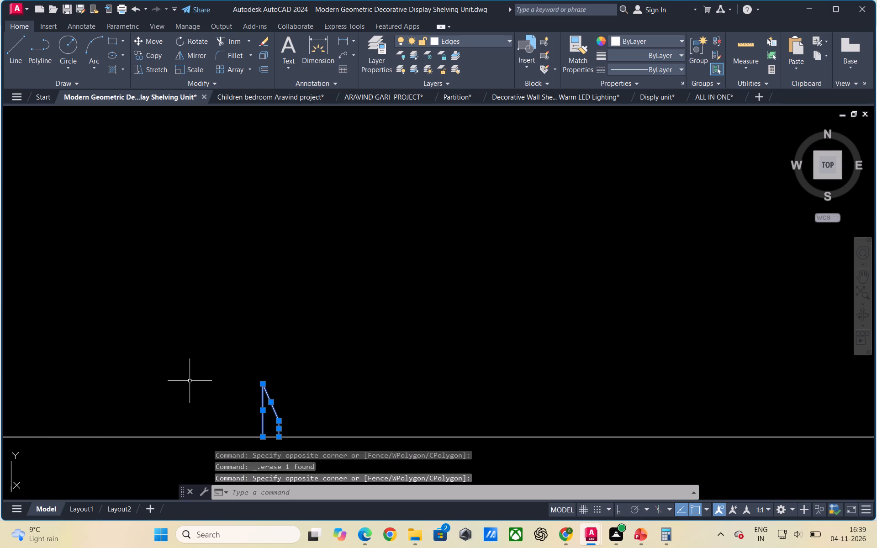
pyautogui.press('Delete')
# Erase the leaning book's leftover slanted base lines and small fragments just above the top compartment's bottom edge.
pyautogui.scroll(-12, 190, 380)
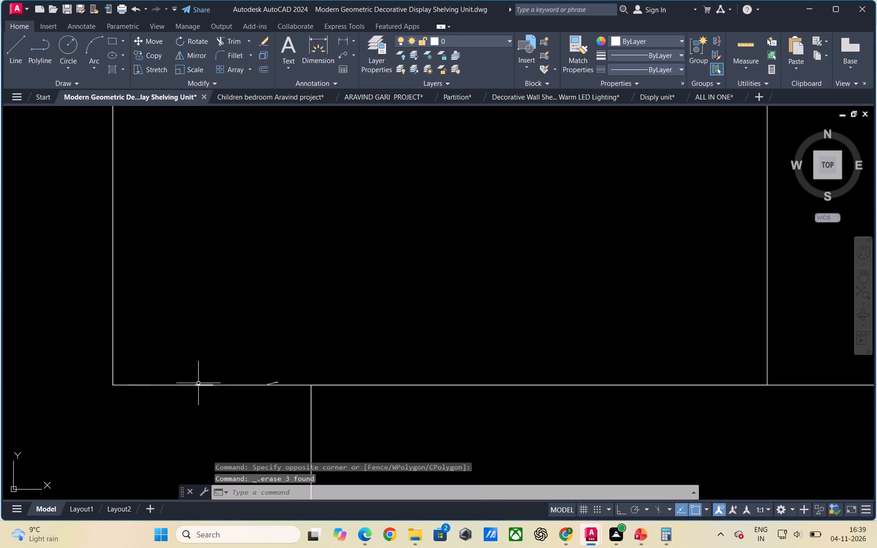
pyautogui.scroll(5, 275, 381)
pyautogui.click(296, 398)
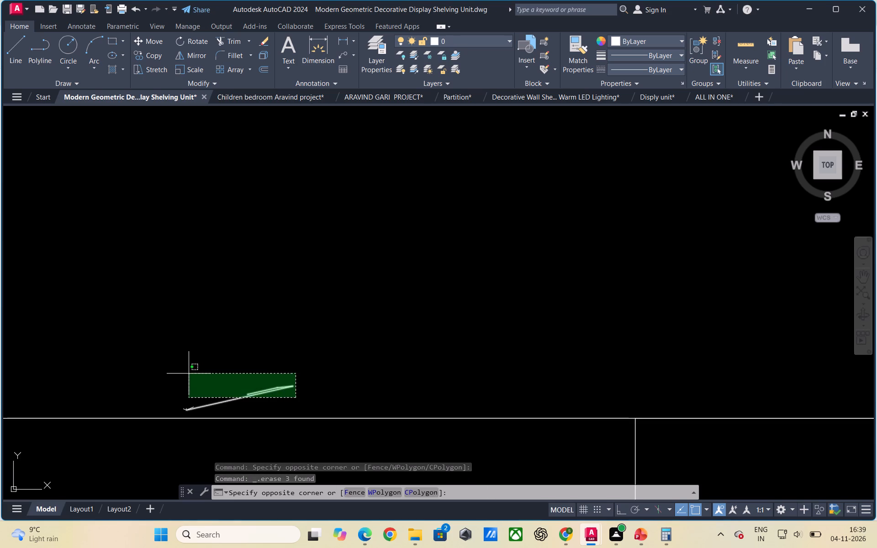
pyautogui.click(187, 409)
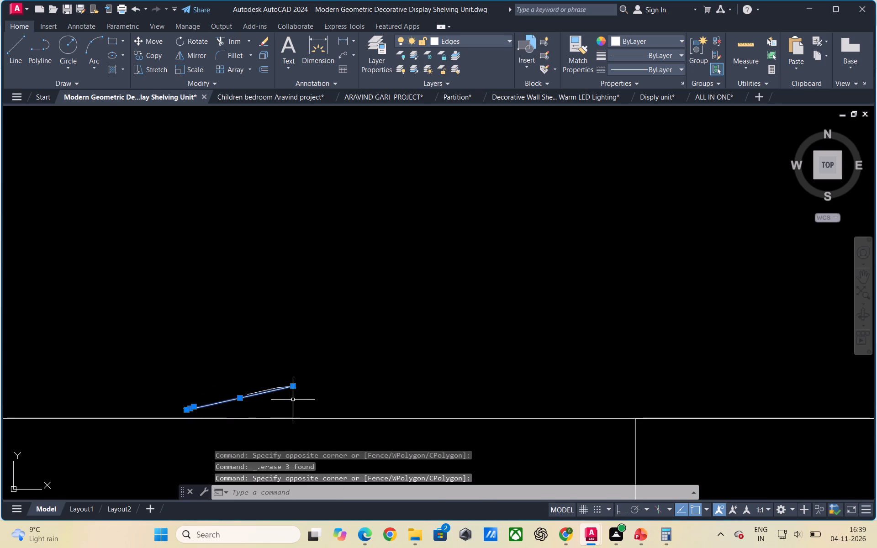
pyautogui.press('Delete')
pyautogui.moveTo(295, 393); pyautogui.dragTo(272, 389)
pyautogui.click(228, 380)
pyautogui.press('Delete')
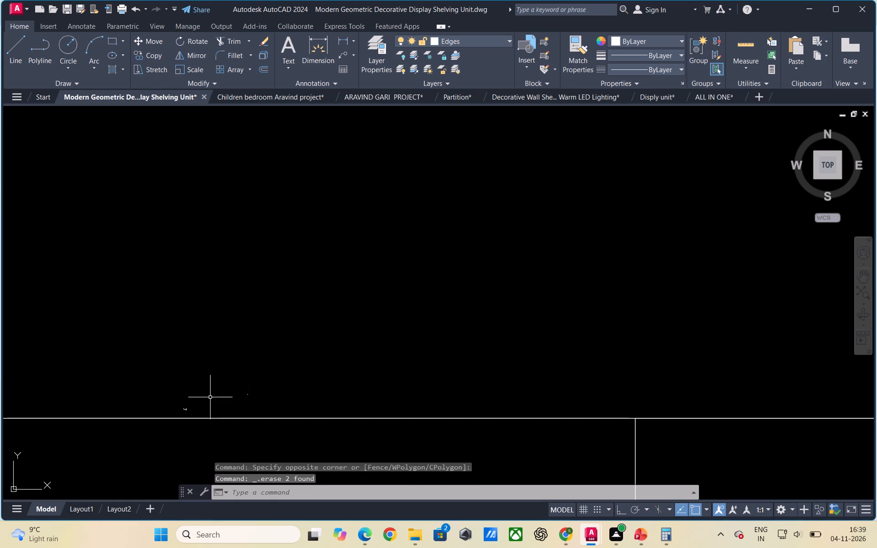
pyautogui.click(208, 411)
pyautogui.click(162, 401)
pyautogui.press('Delete')
pyautogui.click(251, 401)
pyautogui.click(233, 385)
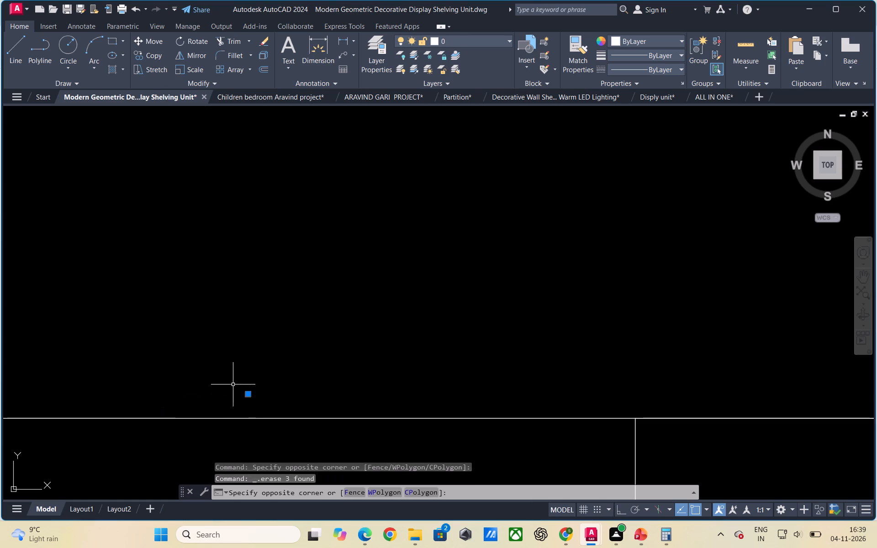
pyautogui.press('Delete')
pyautogui.moveTo(233, 403); pyautogui.dragTo(224, 398)
pyautogui.click(180, 374)
pyautogui.press('Delete')
# Draw a line closing the open bottom of the upright books in the set between the reference photo and the unit.
pyautogui.scroll(-6, 283, 329)
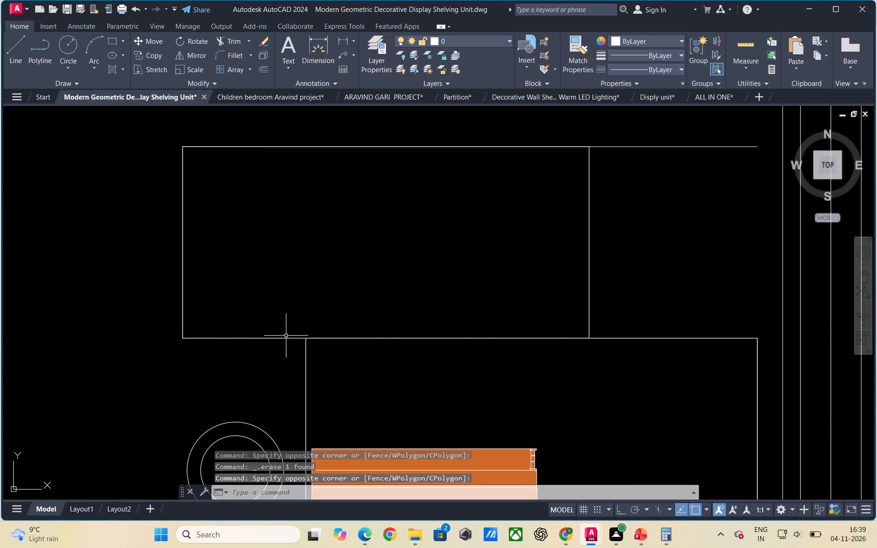
pyautogui.scroll(-2, 306, 345)
pyautogui.scroll(-1, 366, 369)
pyautogui.scroll(-2, 343, 323)
pyautogui.scroll(2, 289, 347)
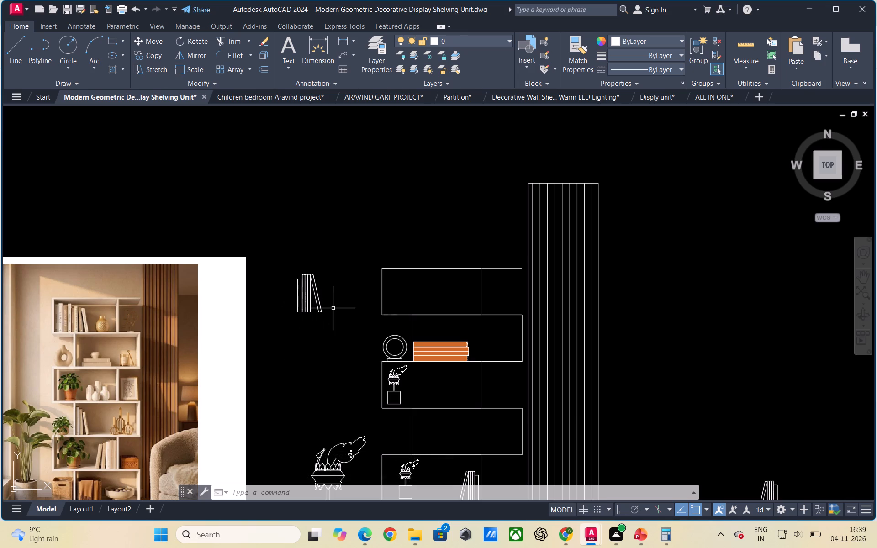
pyautogui.scroll(2, 323, 321)
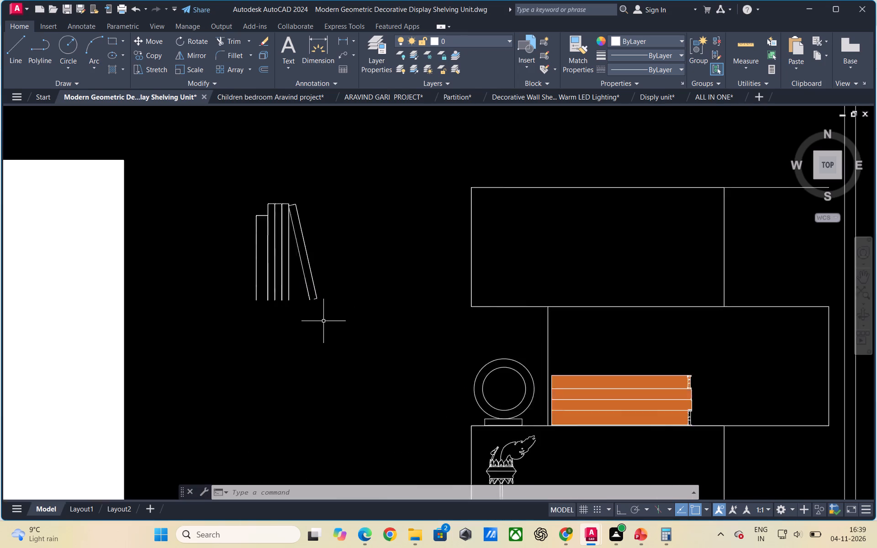
pyautogui.scroll(1, 323, 321)
pyautogui.press('l')
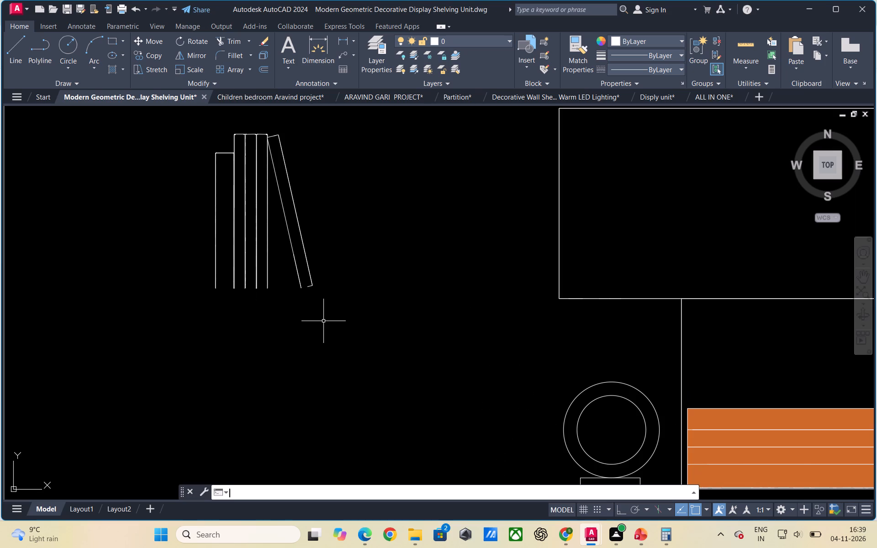
pyautogui.press('Return')
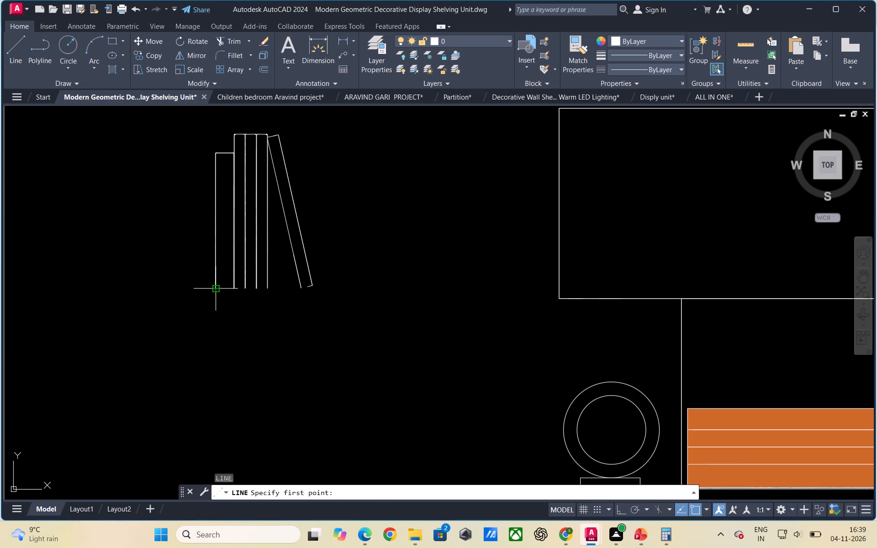
pyautogui.click(215, 289)
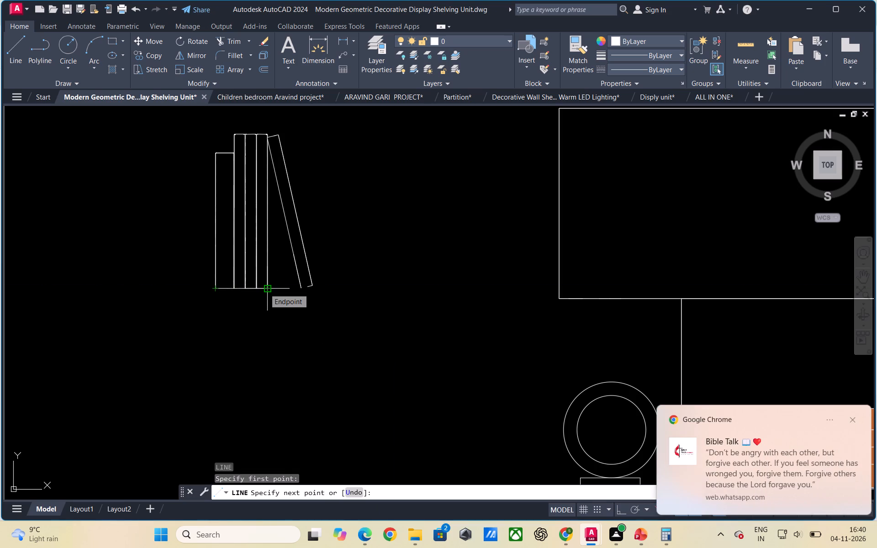
pyautogui.click(264, 289)
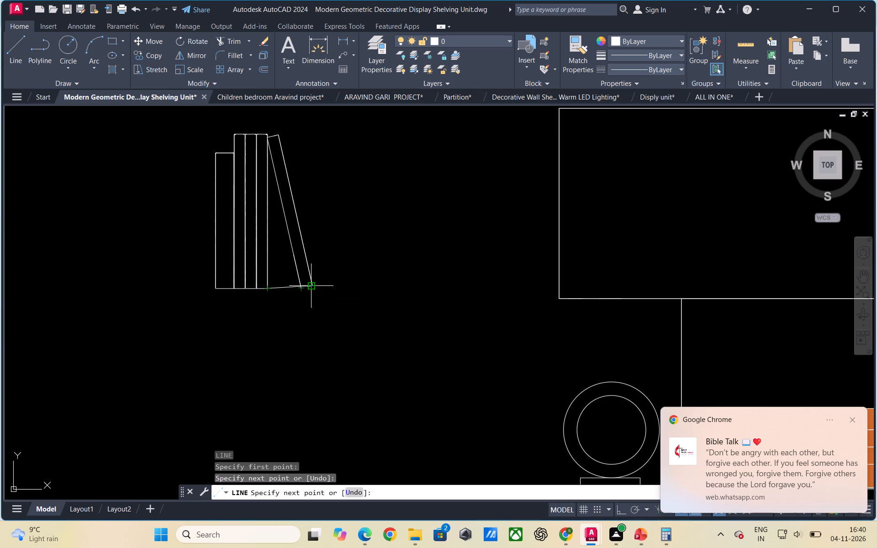
pyautogui.press('Escape')
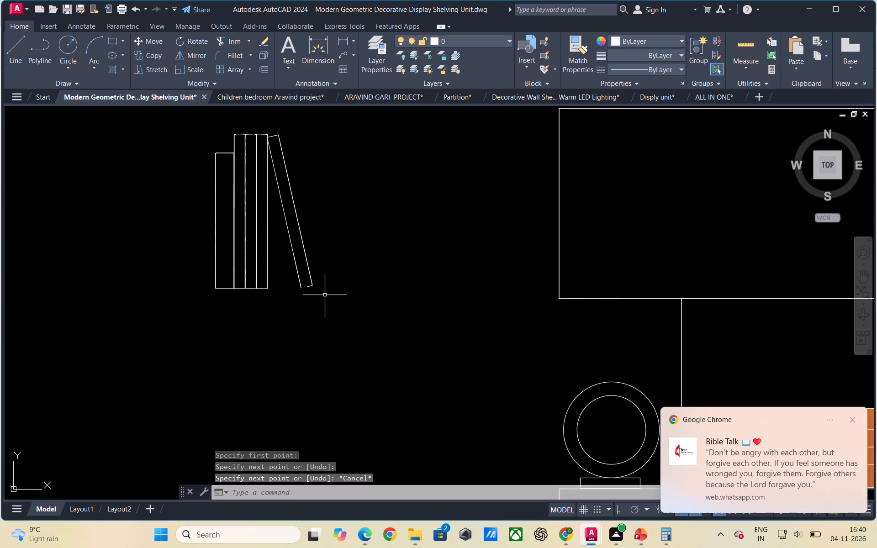
# Draw a line closing the leaning book's open bottom end between its two long edges.
pyautogui.press('l')
pyautogui.press('Return')
pyautogui.scroll(2, 333, 292)
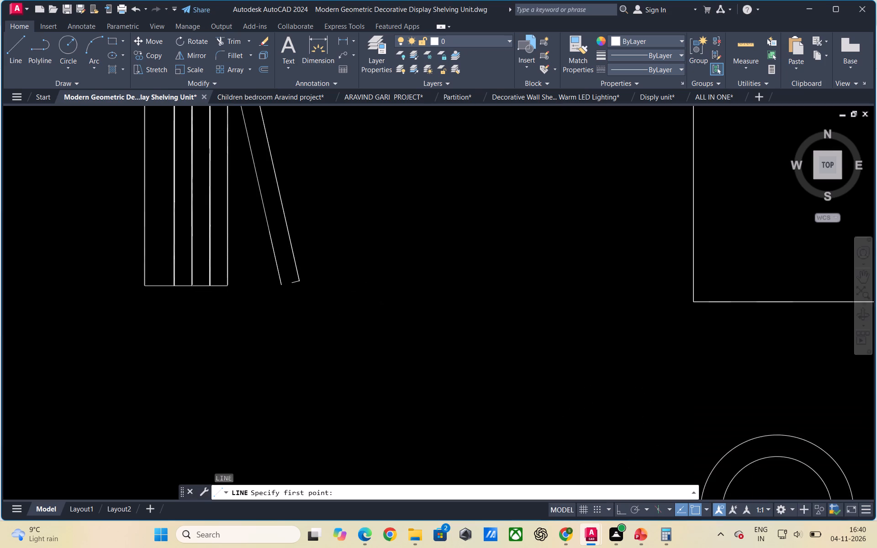
pyautogui.click(280, 274)
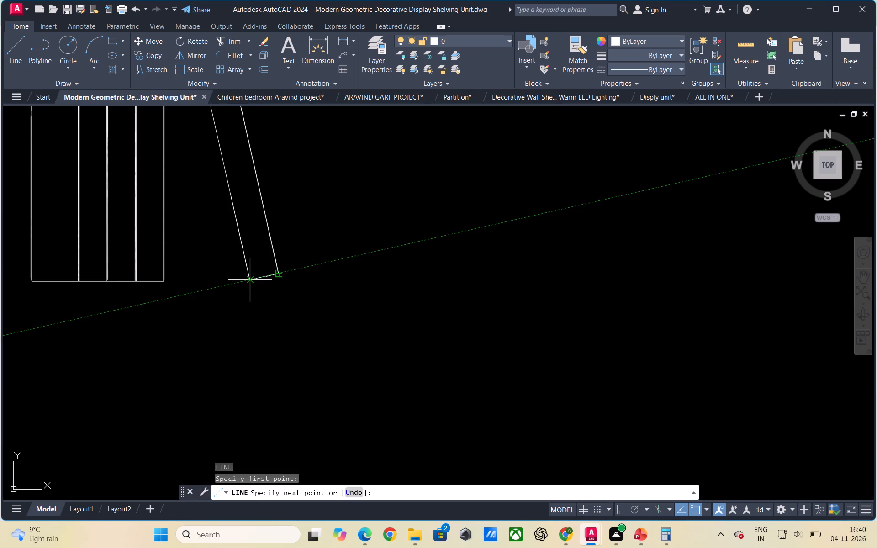
pyautogui.click(252, 283)
pyautogui.press('Escape')
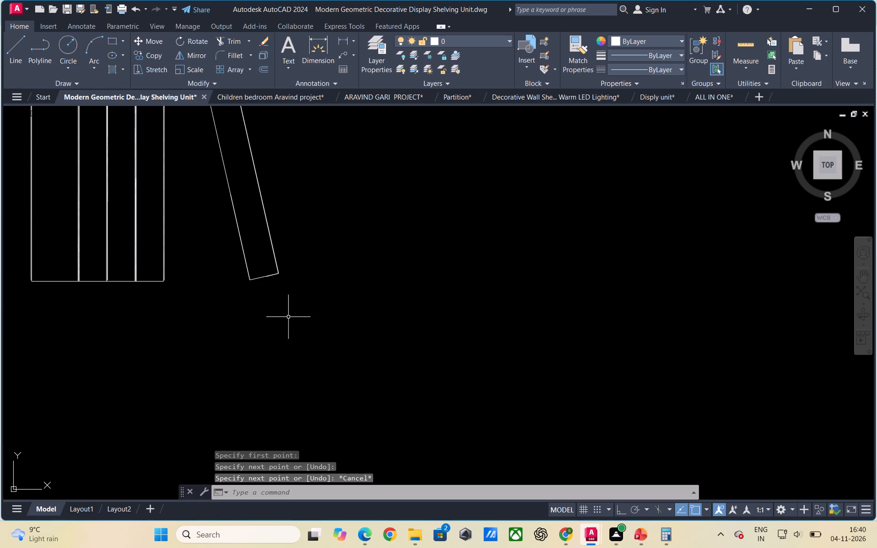
# Group the full book set together with its new bottom lines.
pyautogui.scroll(-2, 296, 329)
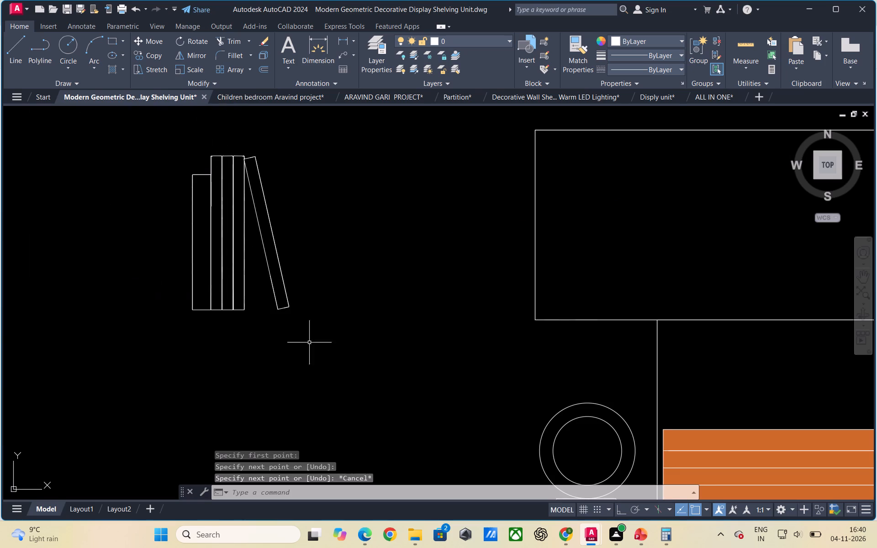
pyautogui.click(338, 357)
pyautogui.click(135, 136)
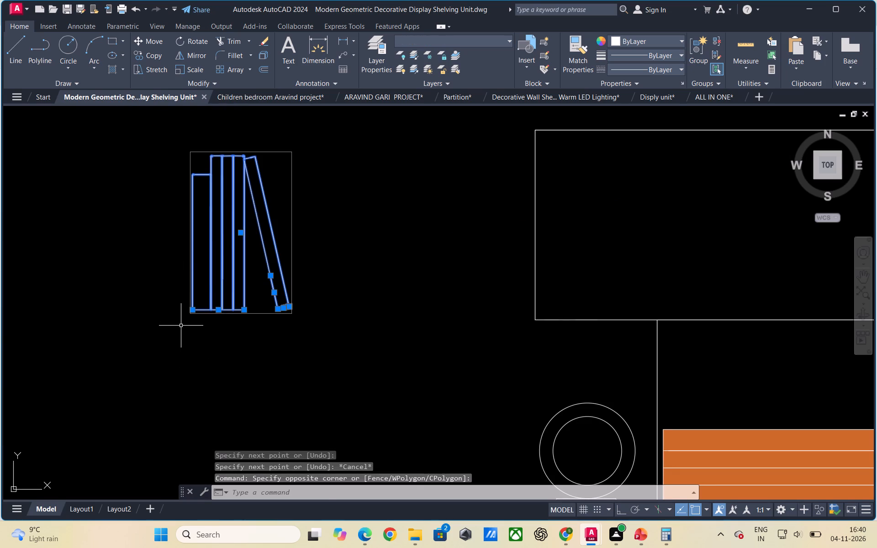
pyautogui.rightClick(218, 256)
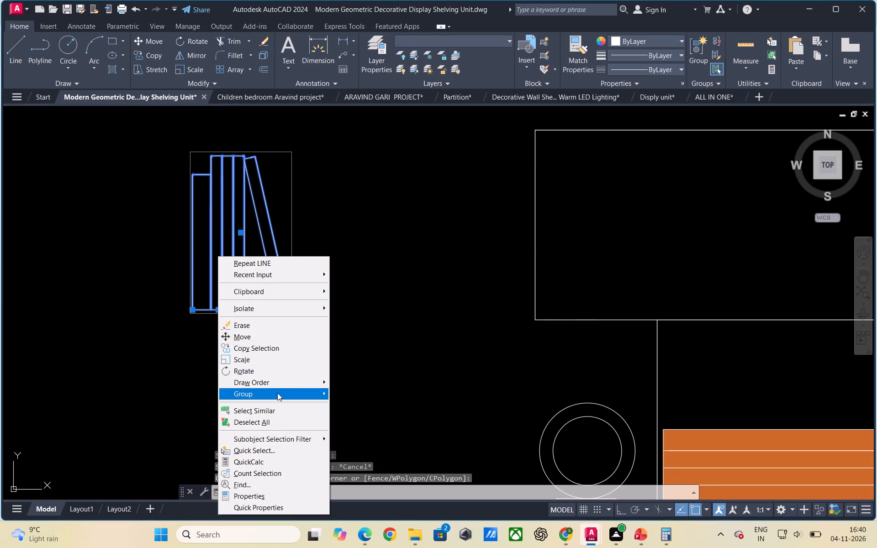
pyautogui.click(348, 393)
pyautogui.scroll(-1, 271, 386)
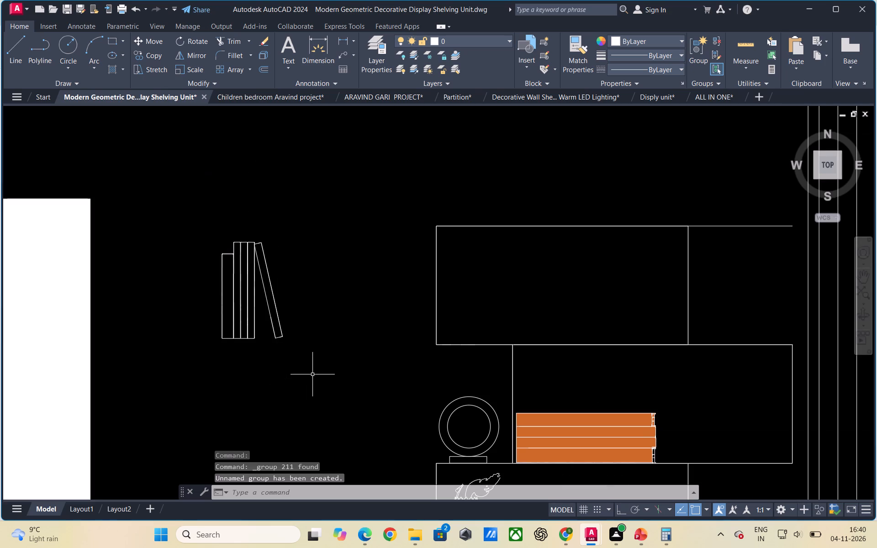
pyautogui.press('Escape')
# Copy the grouped book set from beside the unit onto the bottom edge of the top compartment, near its left end.
pyautogui.click(316, 365)
pyautogui.click(186, 222)
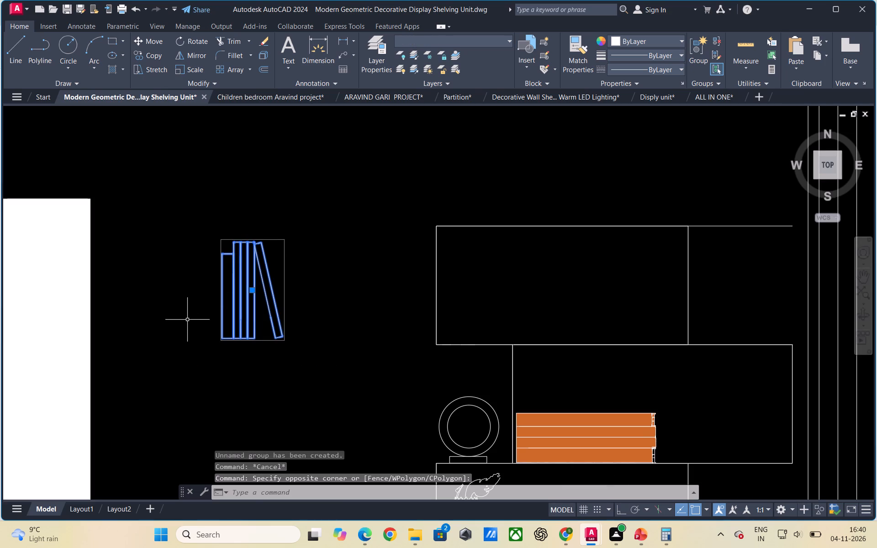
pyautogui.rightClick(186, 320)
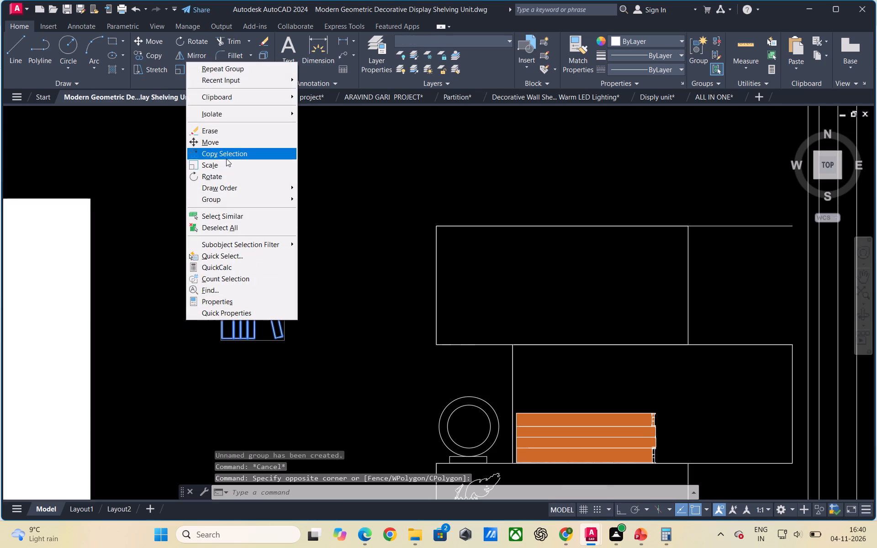
pyautogui.click(226, 158)
pyautogui.scroll(-3, 176, 321)
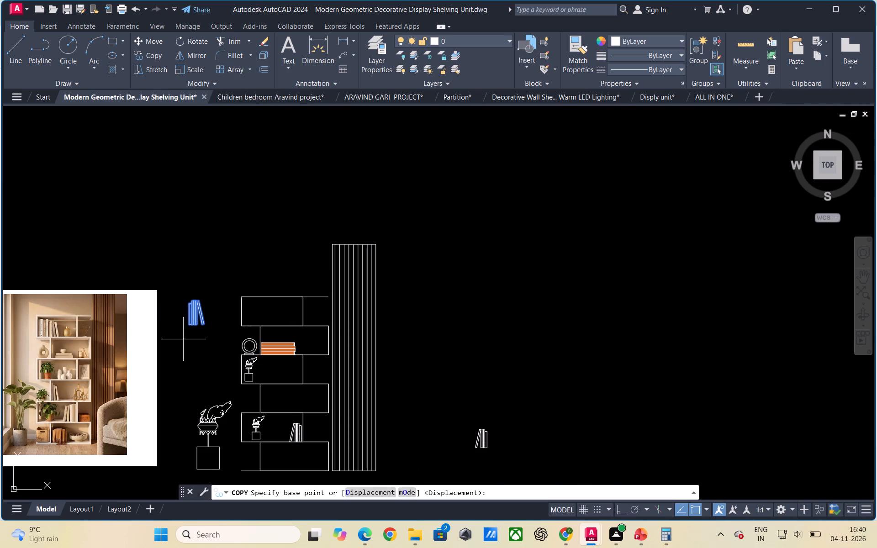
pyautogui.scroll(2, 183, 341)
pyautogui.click(199, 299)
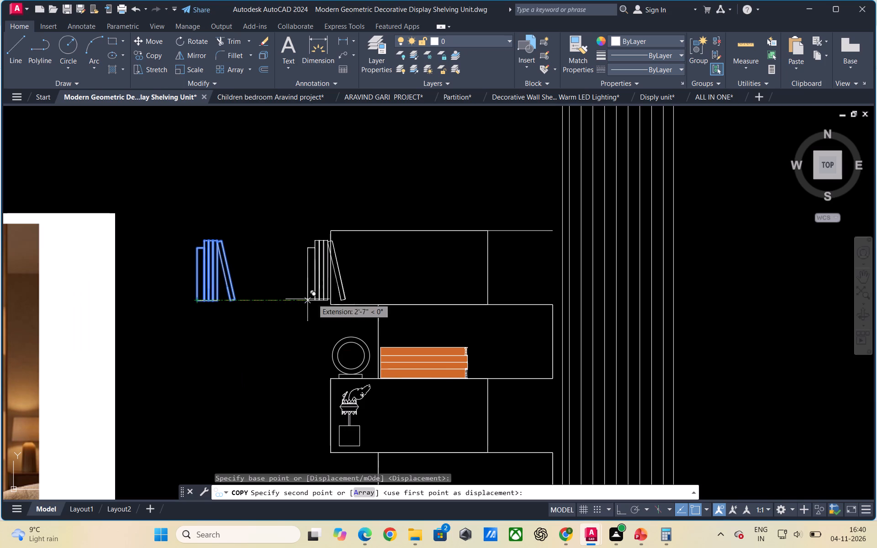
pyautogui.scroll(2, 340, 295)
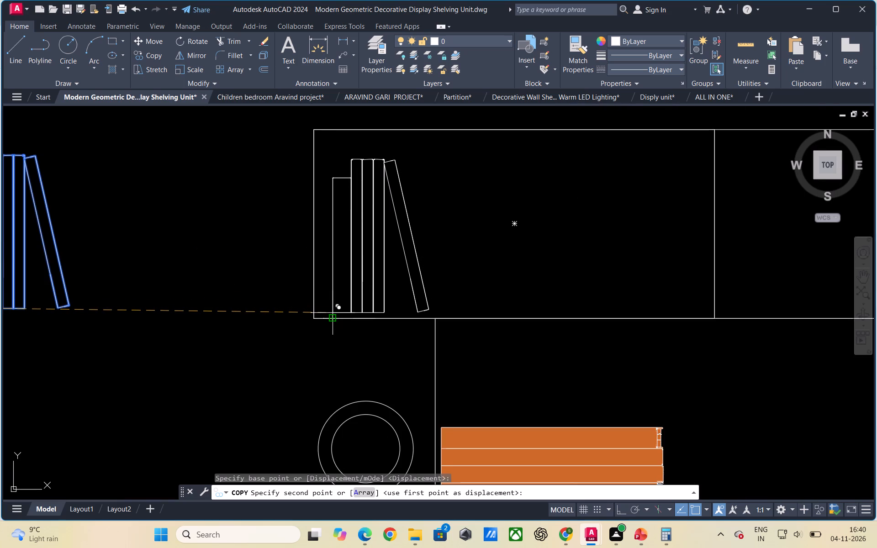
pyautogui.click(333, 313)
pyautogui.press('Escape')
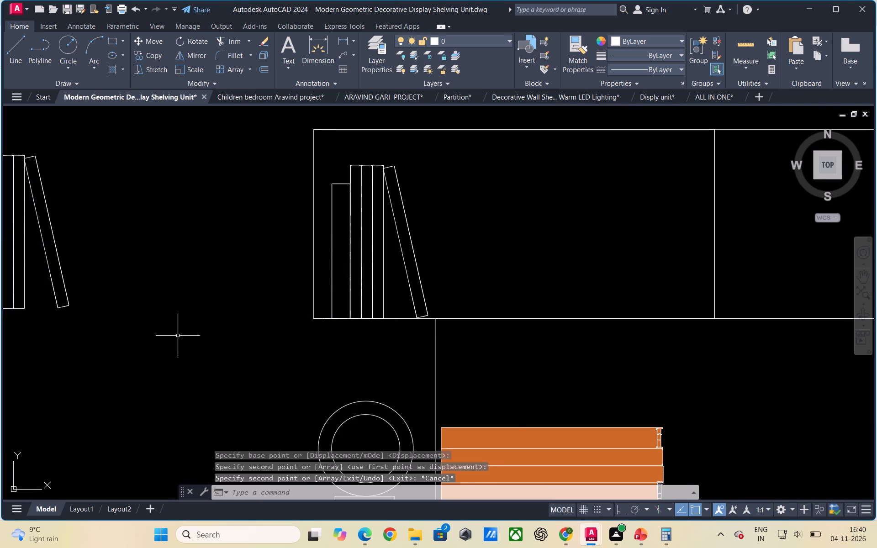
# Review the reference photo, then look through the Decorative Wall Shelves and Disply unit drawings for a reusable ornament.
pyautogui.scroll(-4, 178, 336)
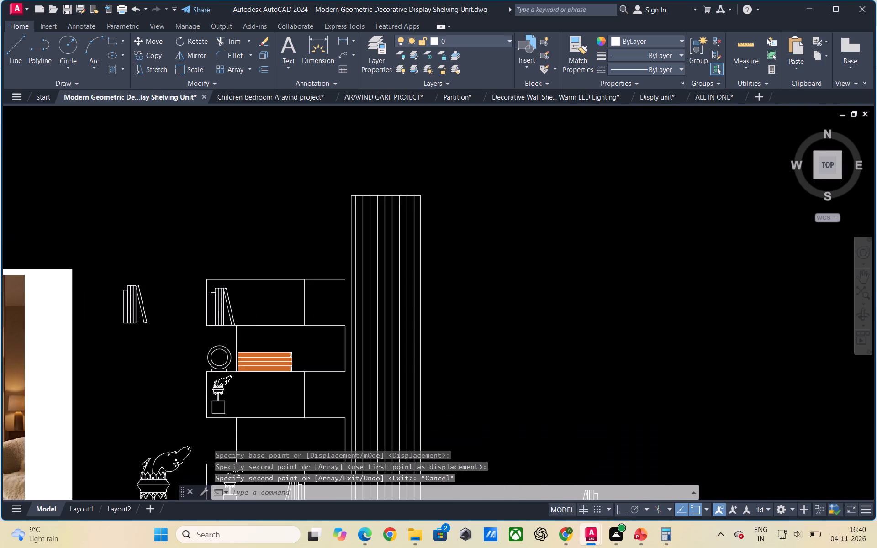
pyautogui.scroll(-1, 366, 283)
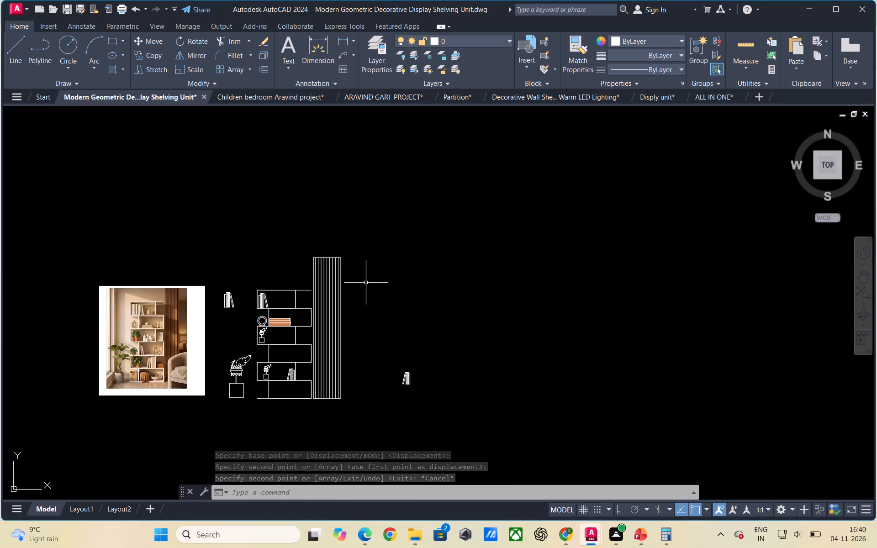
pyautogui.scroll(1, 231, 326)
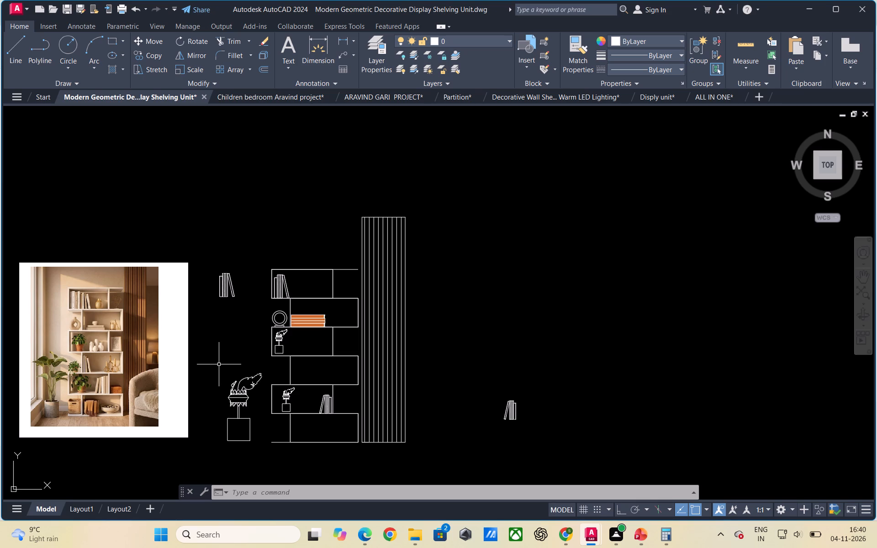
pyautogui.scroll(1, 67, 395)
pyautogui.scroll(-1, 142, 315)
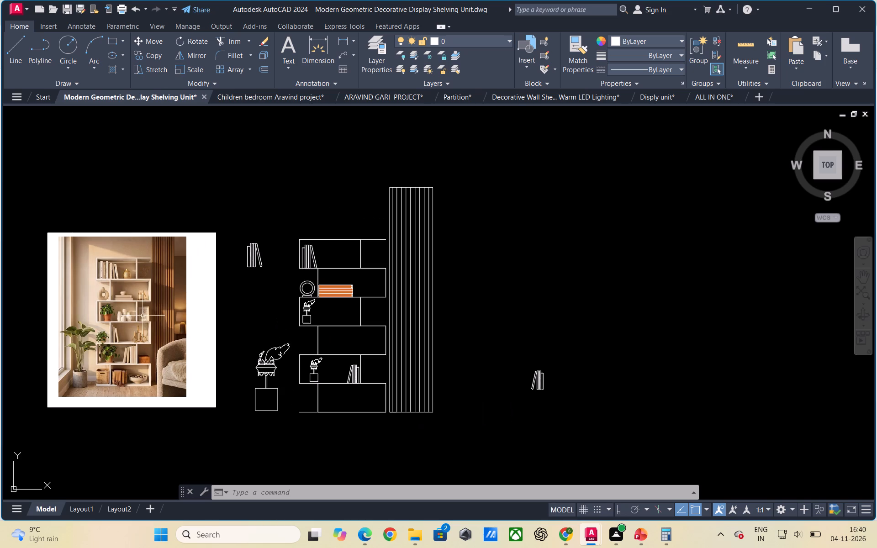
pyautogui.click(576, 98)
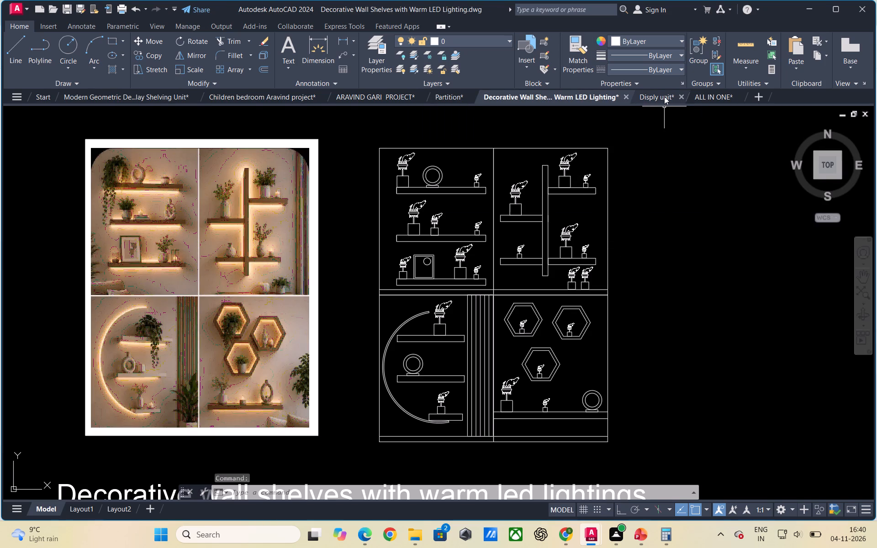
pyautogui.click(664, 96)
pyautogui.scroll(-1, 356, 348)
pyautogui.scroll(2, 389, 340)
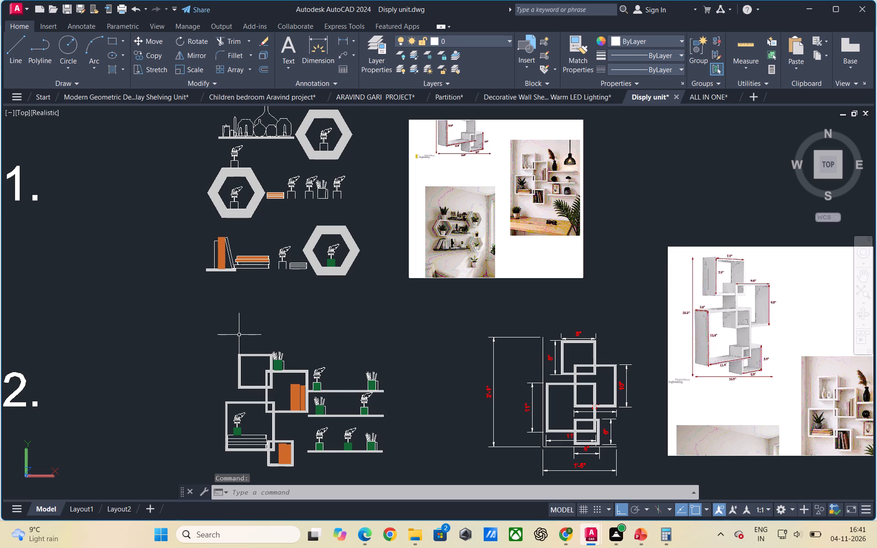
pyautogui.scroll(-1, 205, 353)
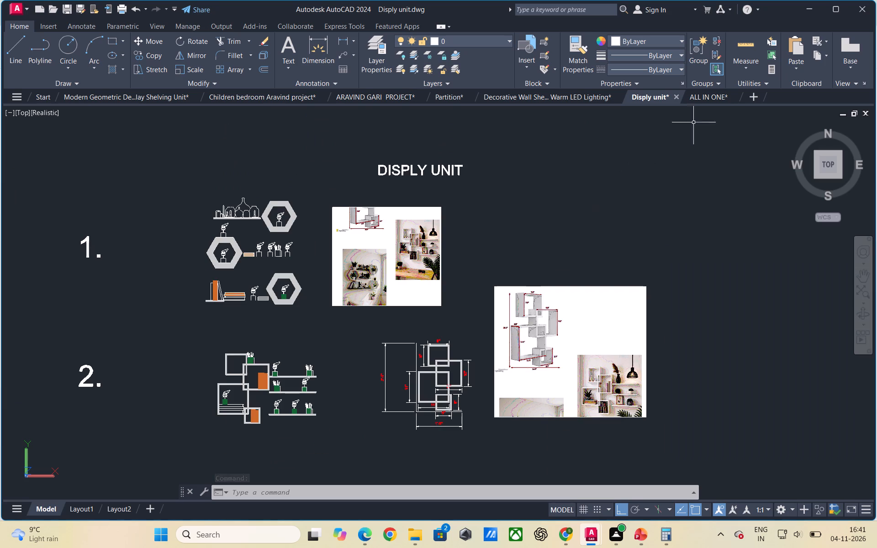
# Copy the picture frame with its circle from the Decorative Wall Shelves drawing into the shelving unit drawing, beyond the slatted panel.
pyautogui.click(569, 99)
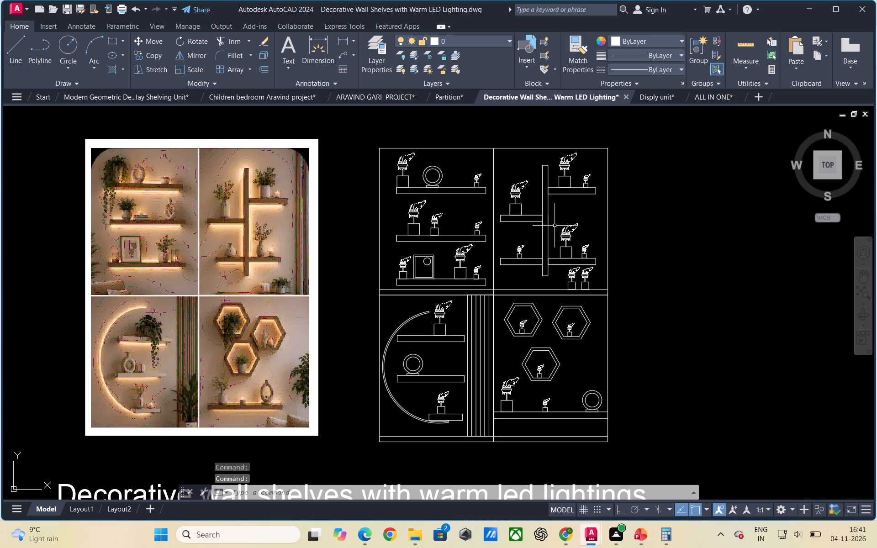
pyautogui.scroll(1, 443, 257)
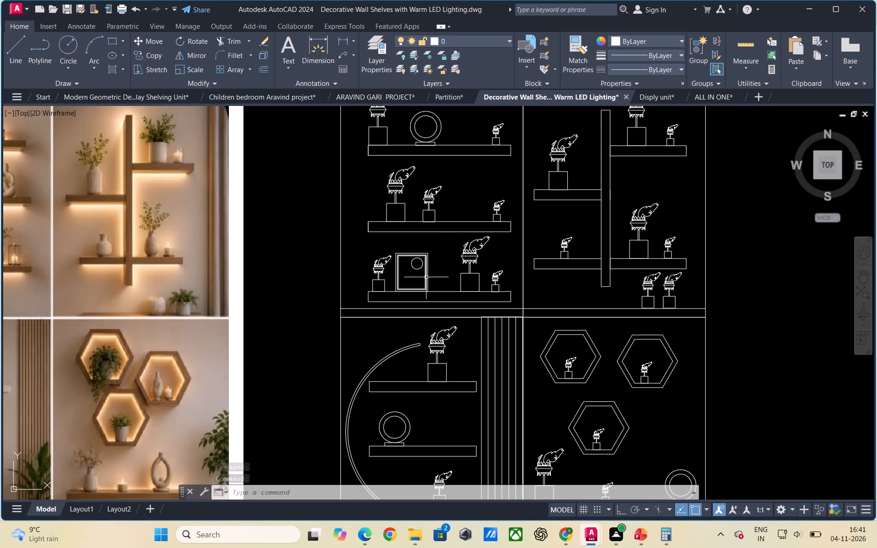
pyautogui.scroll(1, 426, 277)
pyautogui.click(441, 279)
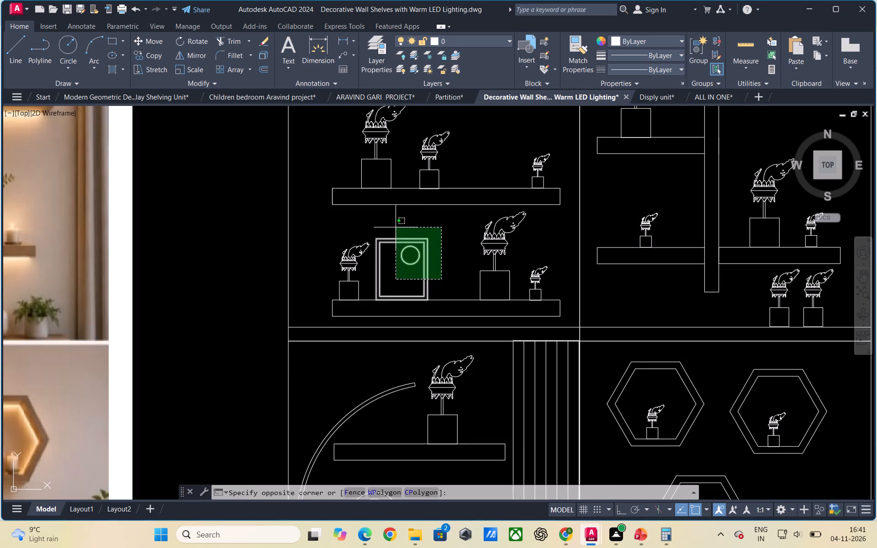
pyautogui.click(395, 227)
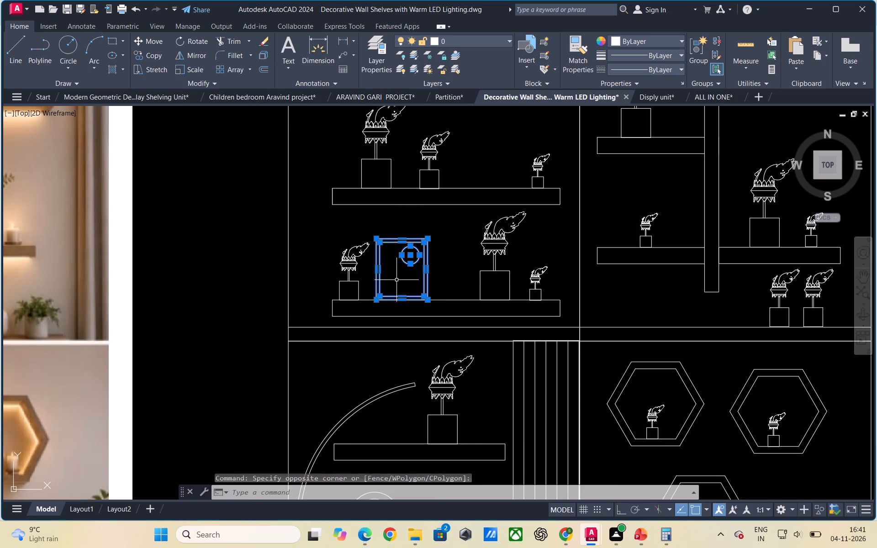
pyautogui.hotkey('ctrl', 'c')
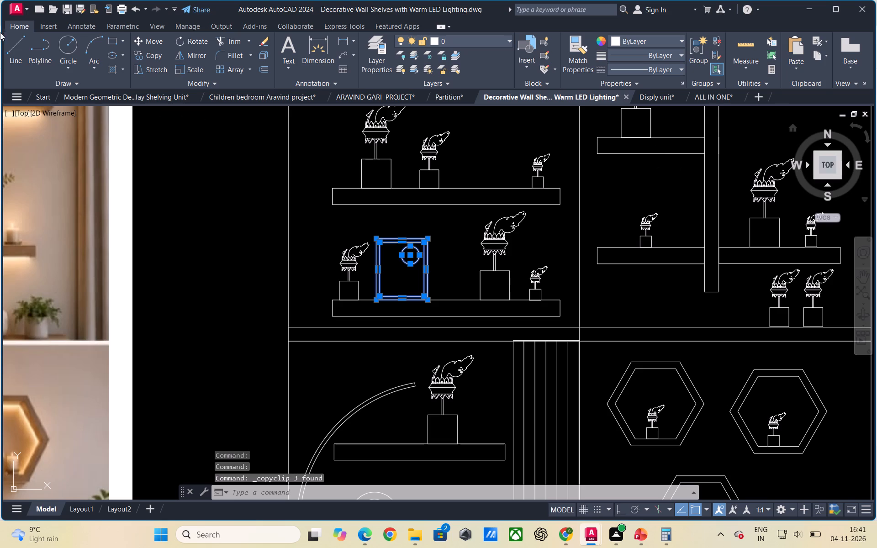
pyautogui.click(95, 96)
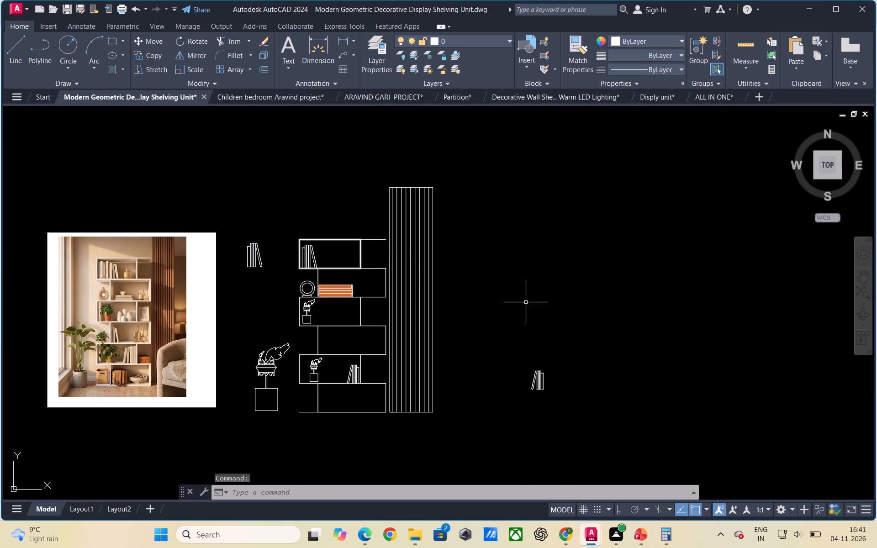
pyautogui.hotkey('ctrl', 'v')
pyautogui.keyDown('ctrl'); pyautogui.moveTo(545, 321); pyautogui.dragTo(517, 320); pyautogui.keyUp('ctrl')
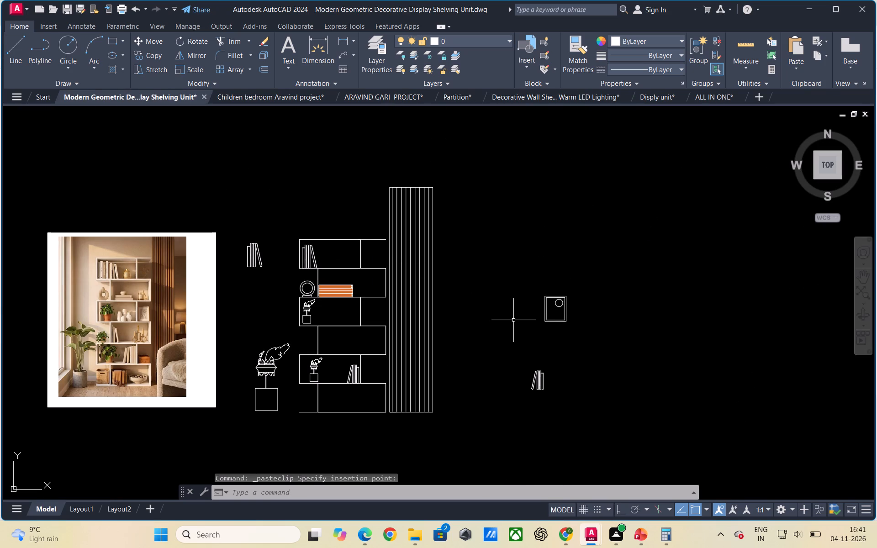
pyautogui.press('Escape')
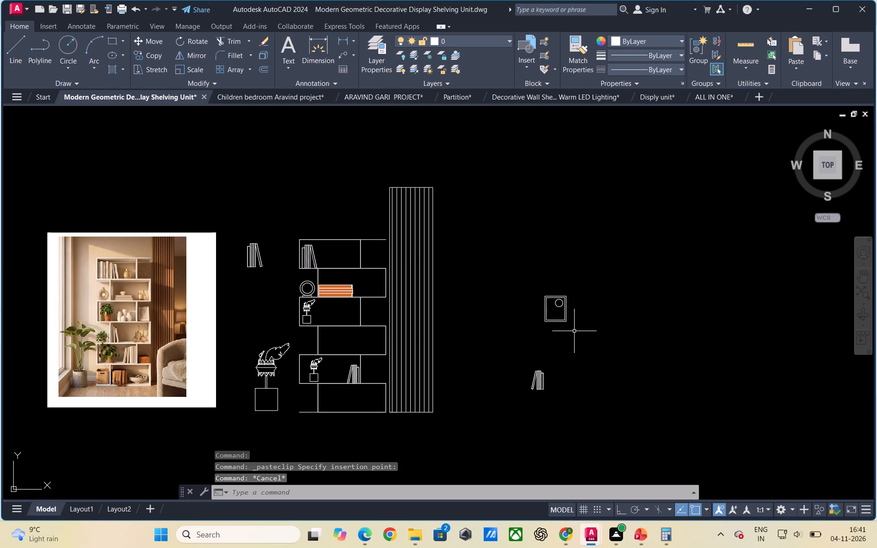
# Scale the pasted picture frame down to about half its size from its lower-left corner.
pyautogui.click(574, 332)
pyautogui.click(536, 278)
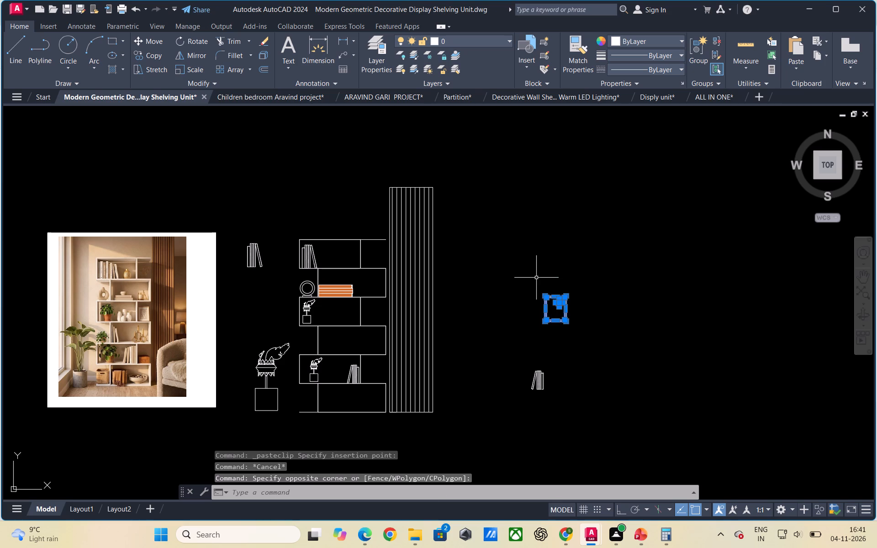
pyautogui.press('s')
pyautogui.press('c')
pyautogui.press('a')
pyautogui.press('l')
pyautogui.press('e')
pyautogui.press('Return')
pyautogui.scroll(2, 548, 347)
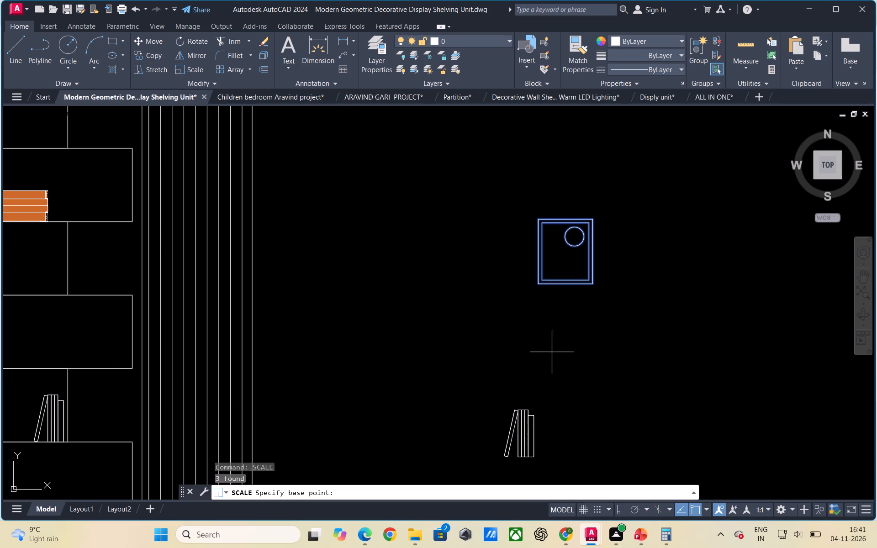
pyautogui.click(537, 286)
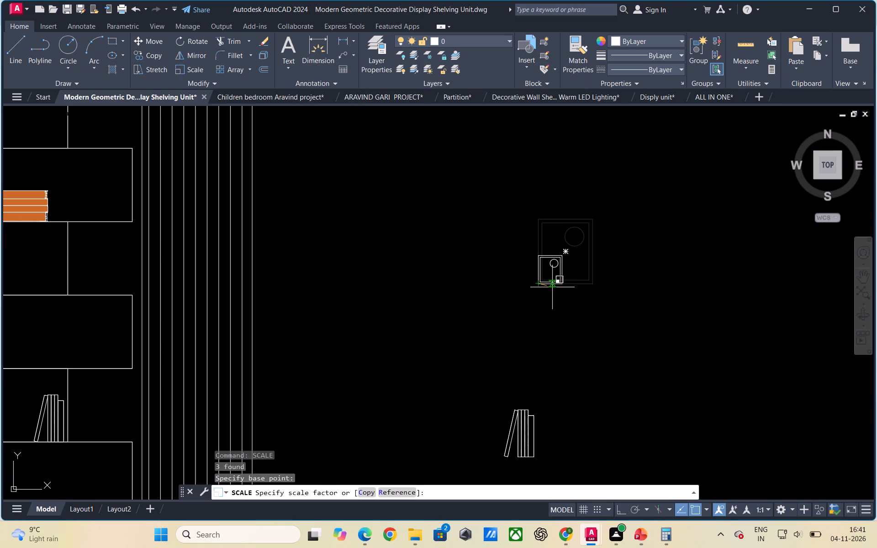
pyautogui.click(553, 287)
# Move the picture frame by its lower-left corner into the open right-hand bay of the unit's third row.
pyautogui.click(614, 333)
pyautogui.click(523, 238)
pyautogui.rightClick(519, 238)
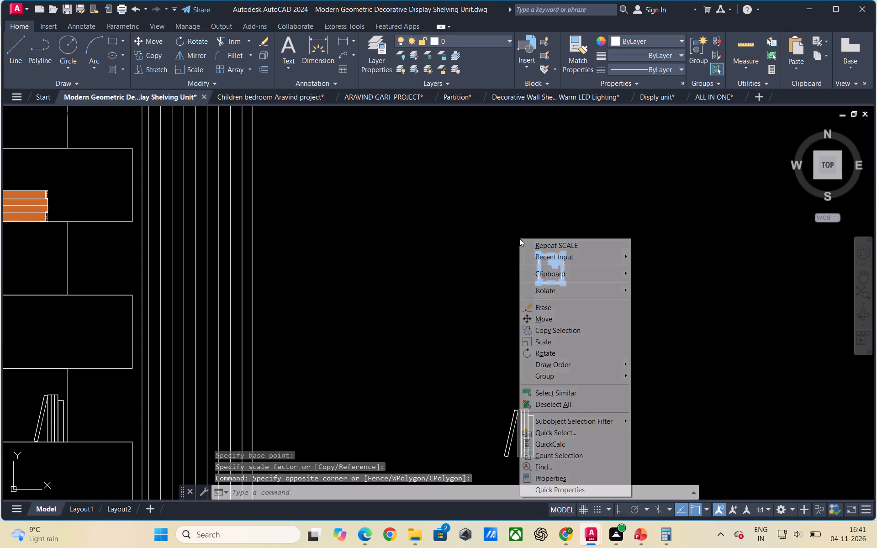
pyautogui.click(542, 318)
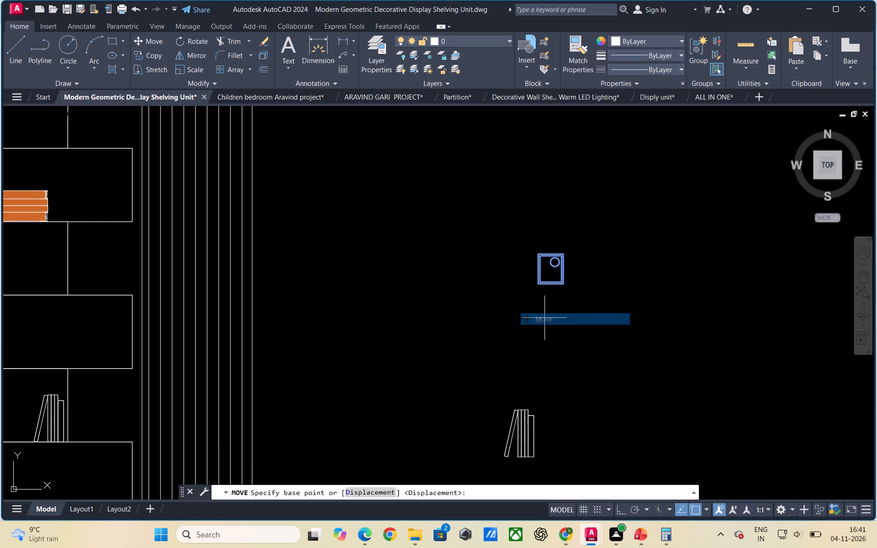
pyautogui.click(538, 283)
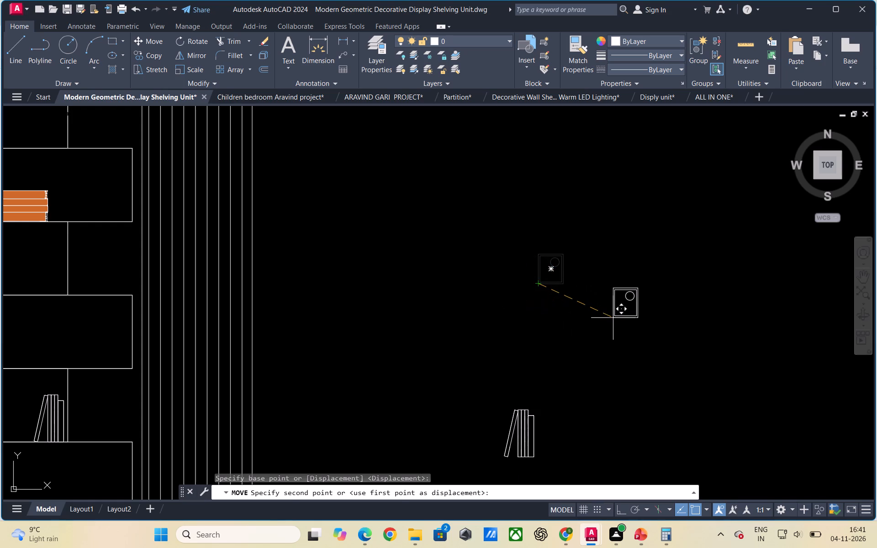
pyautogui.scroll(-1, 624, 322)
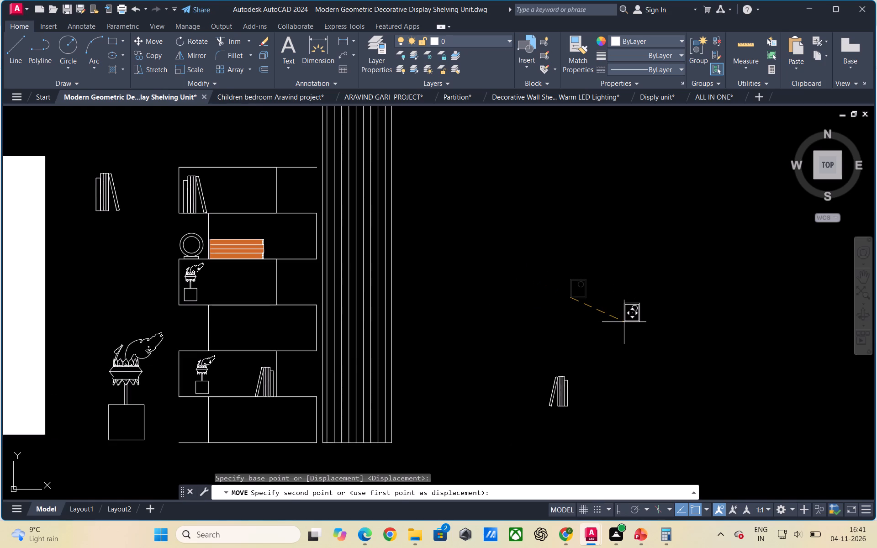
pyautogui.scroll(-1, 625, 322)
pyautogui.scroll(2, 418, 306)
pyautogui.click(399, 311)
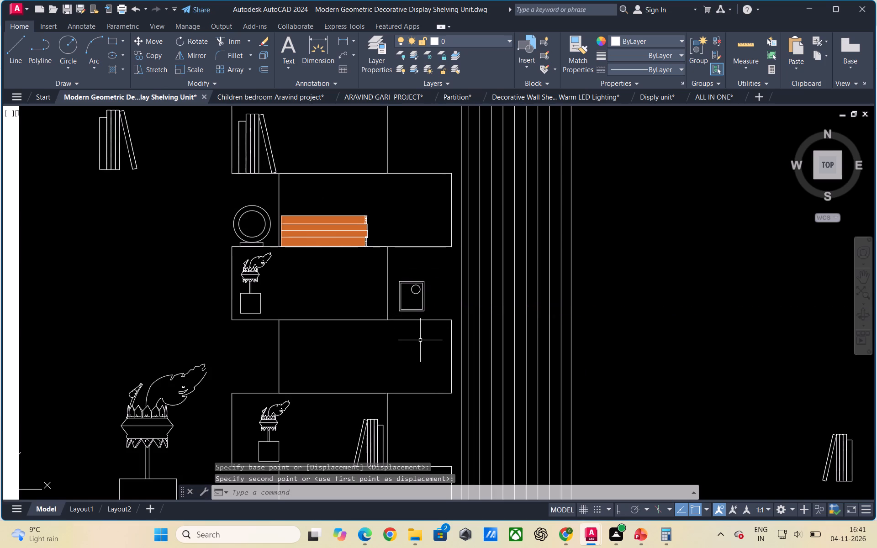
pyautogui.press('Escape')
# Scale the picture frame and its circle up to nearly twice their size from the frame's lower-left corner.
pyautogui.scroll(1, 412, 310)
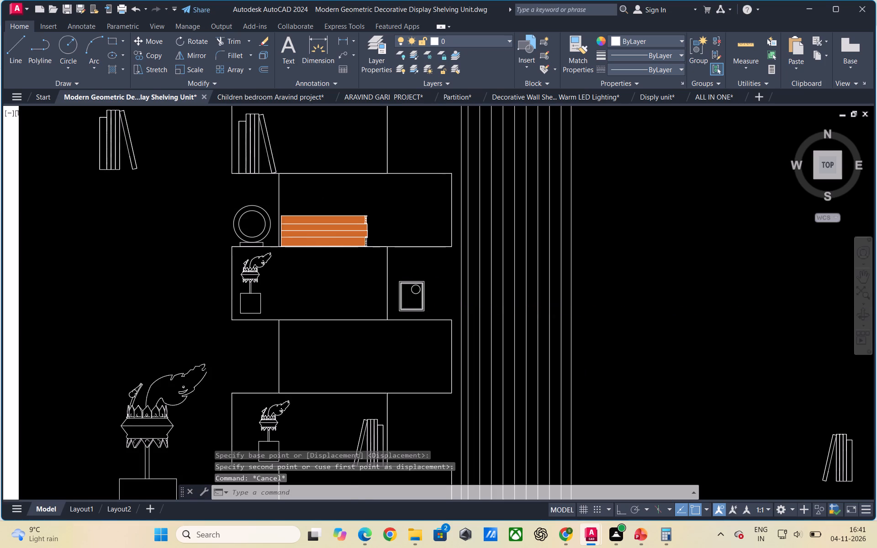
pyautogui.click(444, 315)
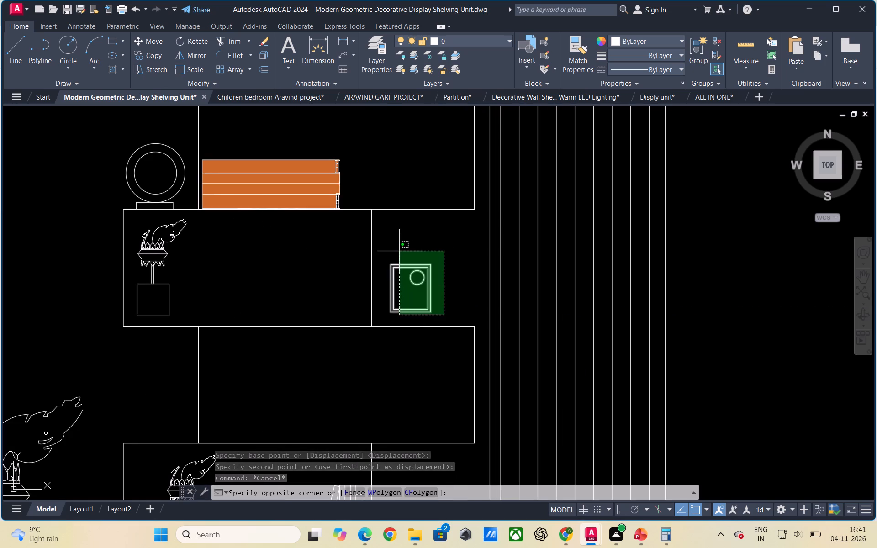
pyautogui.click(392, 250)
pyautogui.press('s')
pyautogui.press('c')
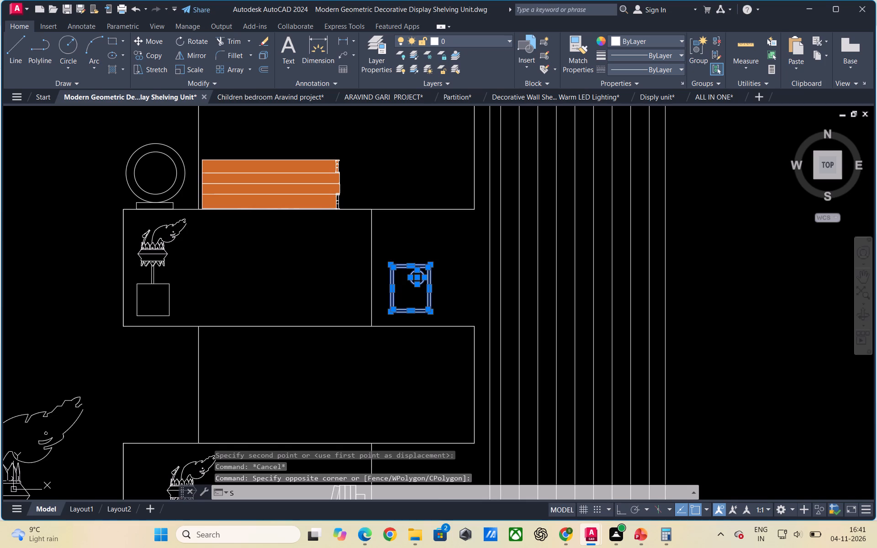
pyautogui.press('a')
pyautogui.write('LE')
pyautogui.press('Return')
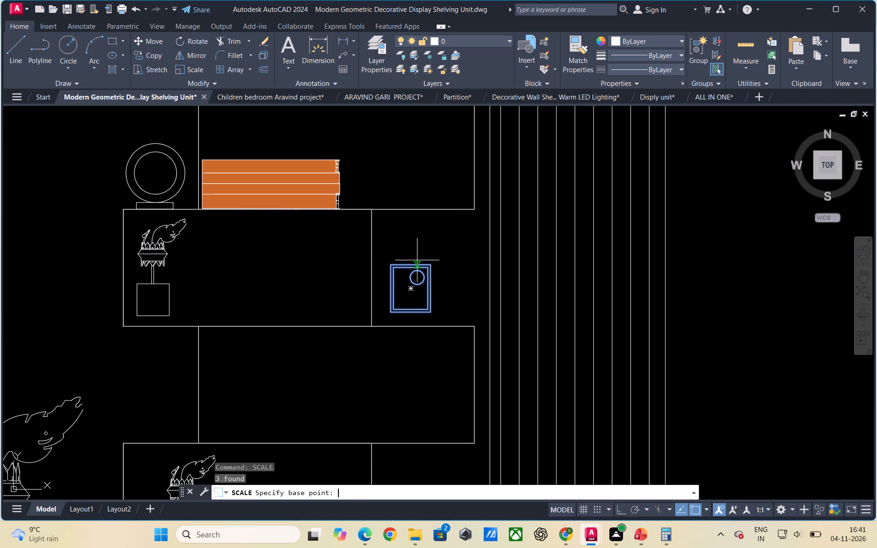
pyautogui.scroll(2, 382, 321)
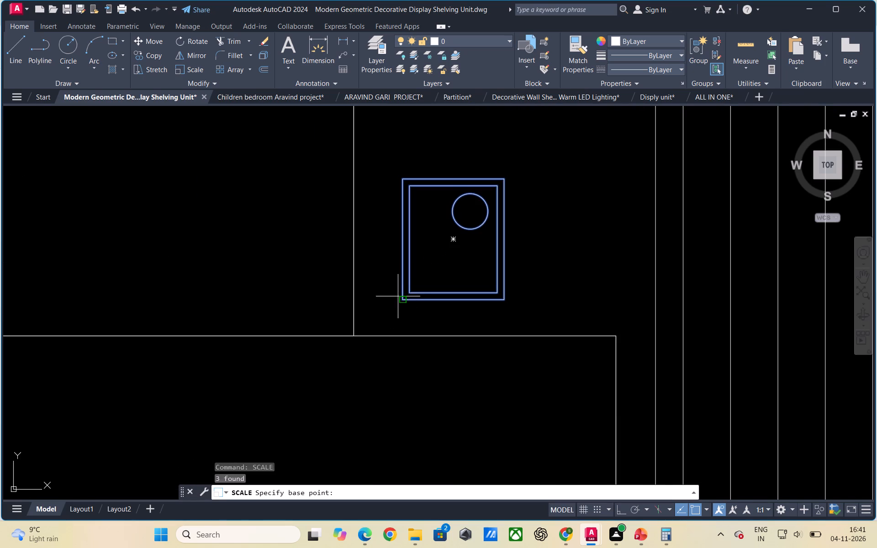
pyautogui.click(400, 298)
pyautogui.scroll(-1, 519, 306)
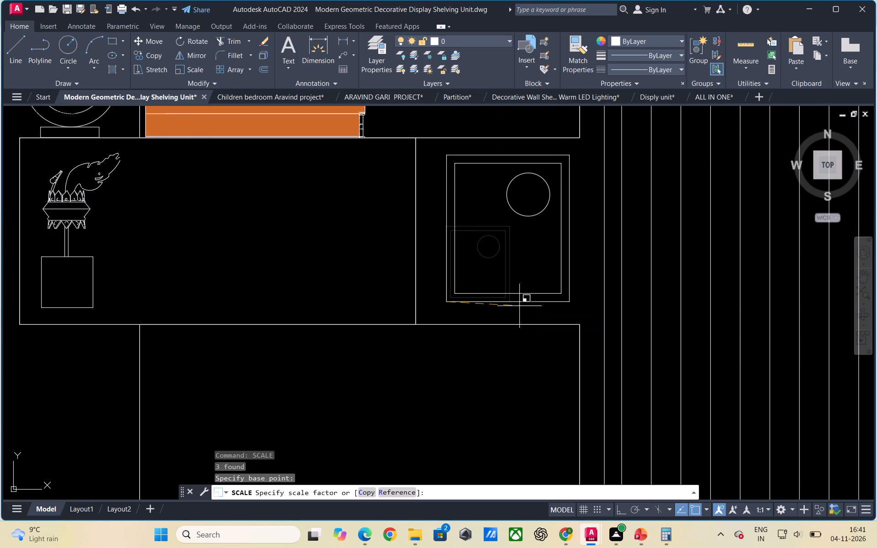
pyautogui.click(517, 306)
pyautogui.scroll(-1, 303, 350)
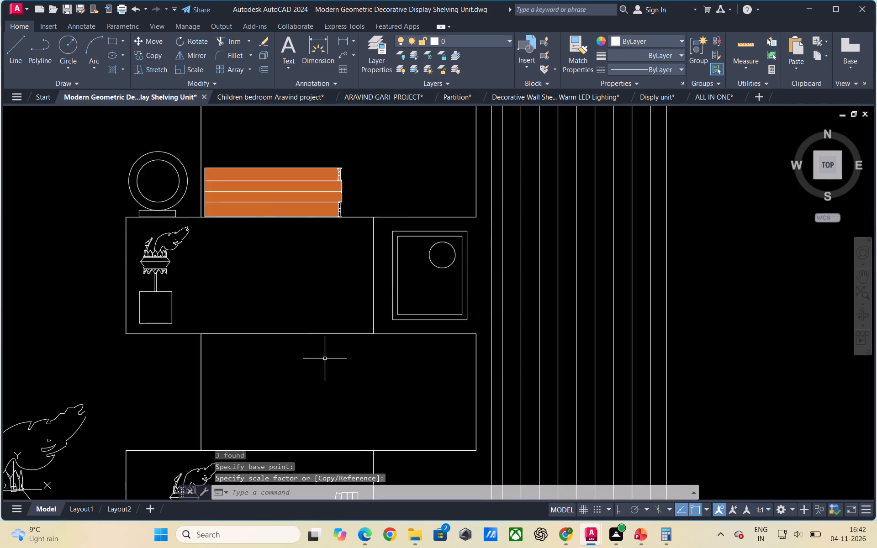
# Move the enlarged picture frame by its lower-left corner down onto the shelf line of its third-row bay, slightly nearer the divider.
pyautogui.scroll(-2, 342, 364)
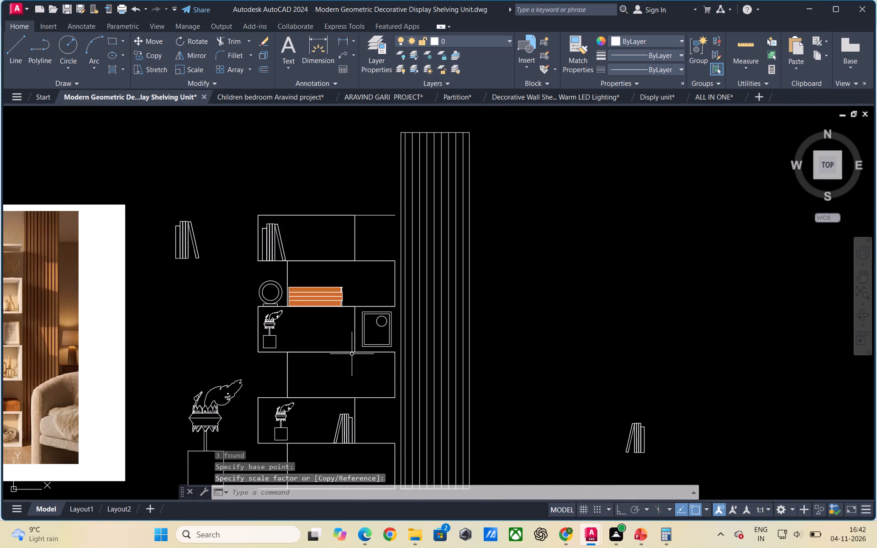
pyautogui.scroll(1, 352, 352)
pyautogui.scroll(-1, 390, 352)
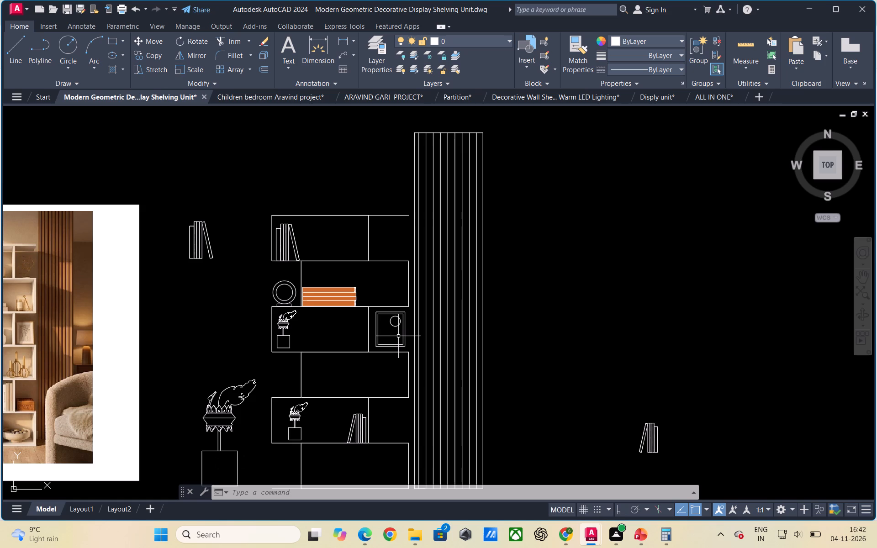
pyautogui.scroll(-1, 407, 374)
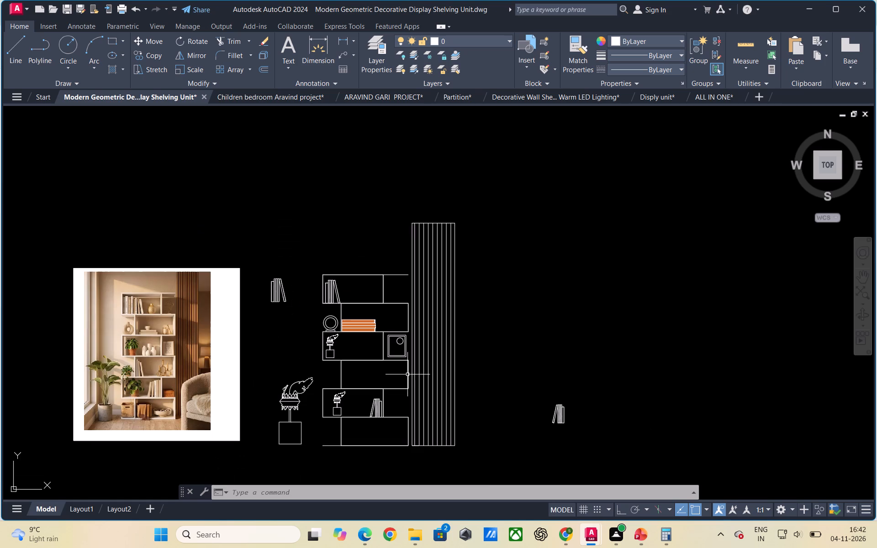
pyautogui.scroll(2, 368, 344)
pyautogui.scroll(1, 426, 355)
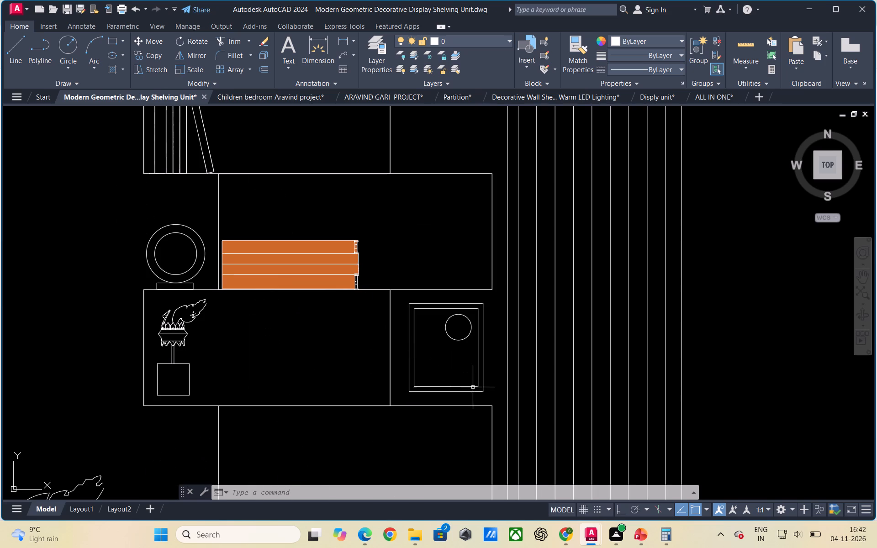
pyautogui.click(481, 391)
pyautogui.click(479, 384)
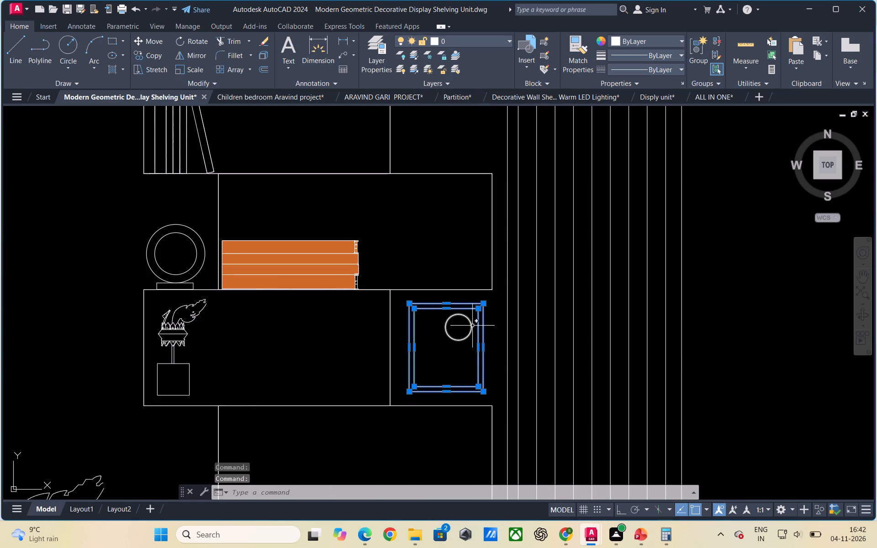
pyautogui.click(470, 332)
pyautogui.rightClick(454, 352)
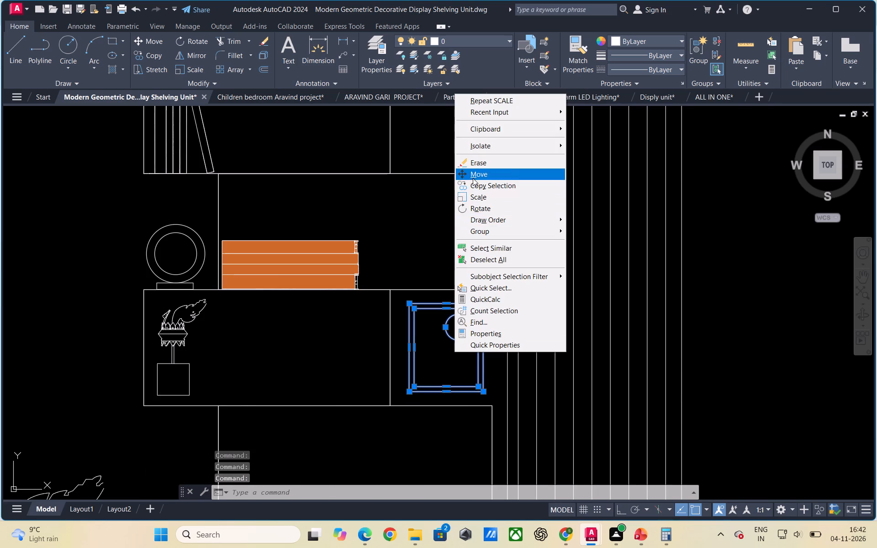
pyautogui.click(473, 177)
pyautogui.click(408, 393)
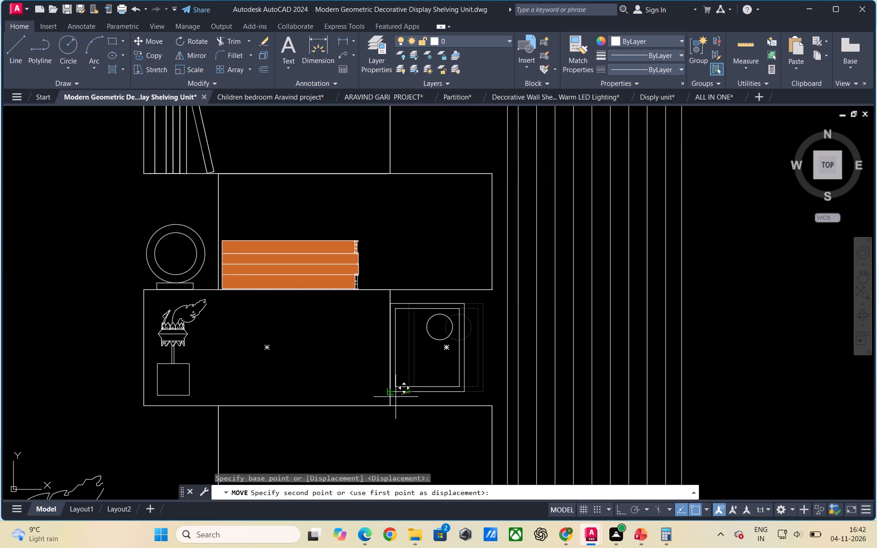
pyautogui.click(401, 401)
# Move the picture frame straight up by its lower-right corner, leaving a small gap above the shelf line.
pyautogui.scroll(-1, 306, 370)
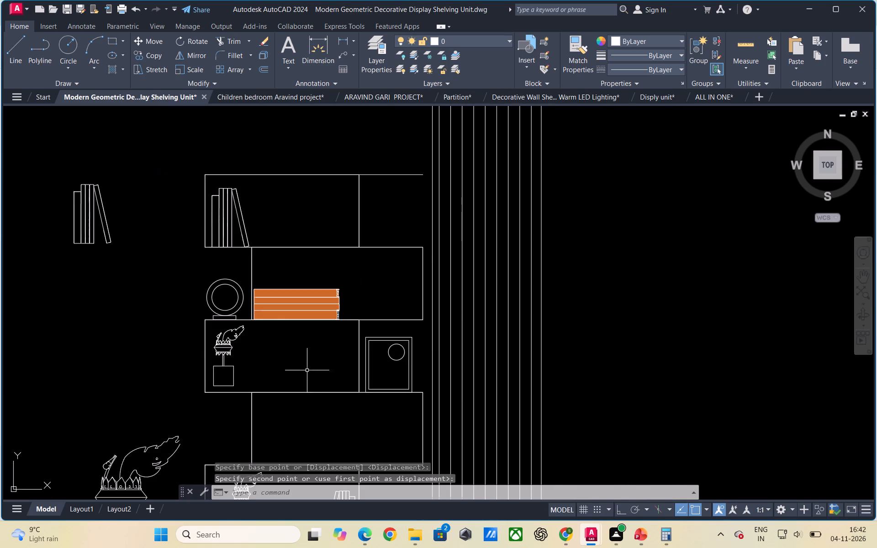
pyautogui.scroll(3, 407, 386)
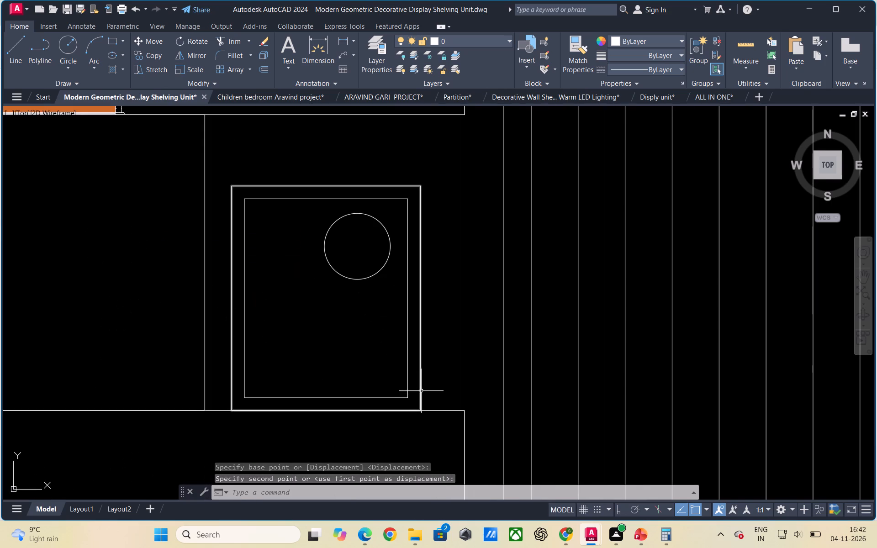
pyautogui.click(421, 391)
pyautogui.click(407, 390)
pyautogui.click(378, 269)
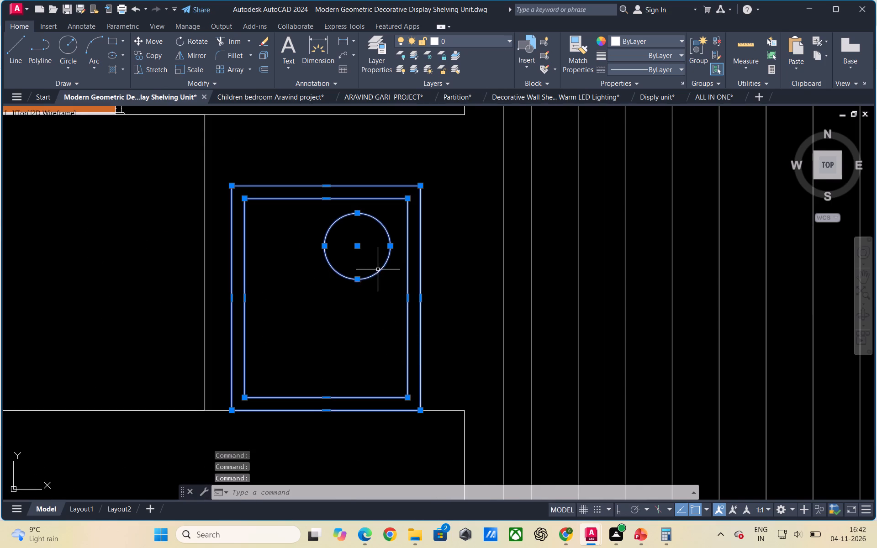
pyautogui.rightClick(350, 353)
pyautogui.click(375, 178)
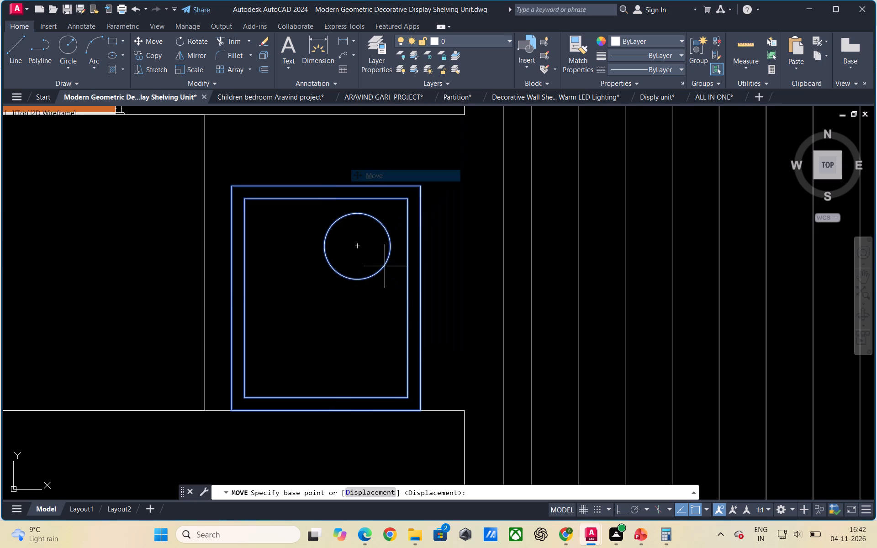
pyautogui.click(422, 413)
pyautogui.click(422, 395)
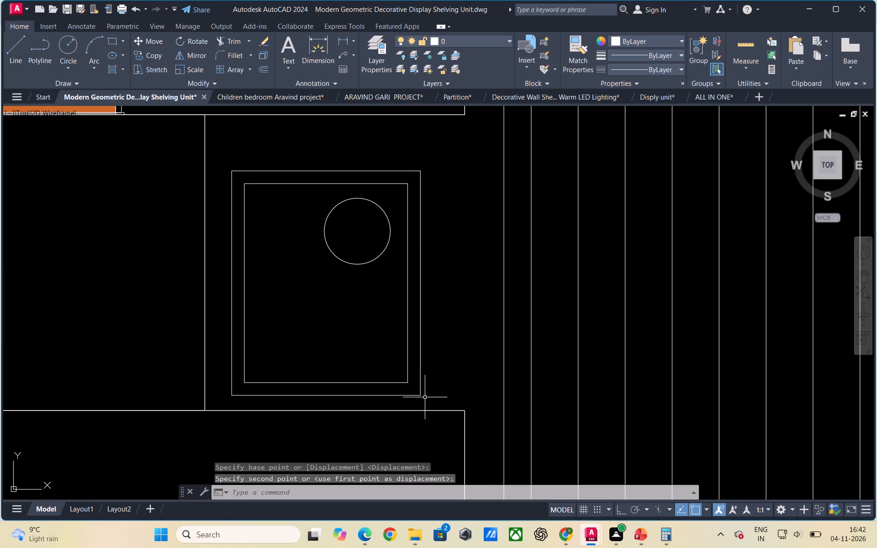
pyautogui.scroll(-3, 370, 354)
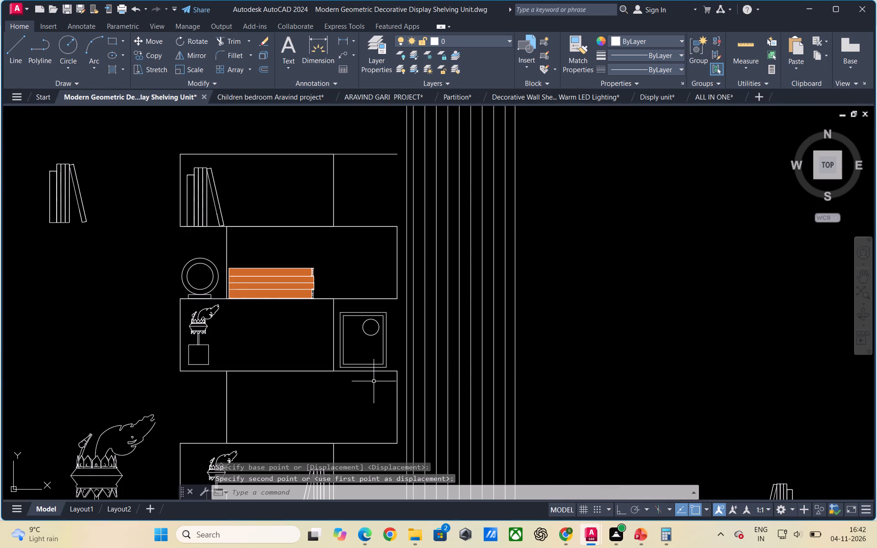
# Save the shelving unit drawing.
pyautogui.hotkey('ctrl', 's')
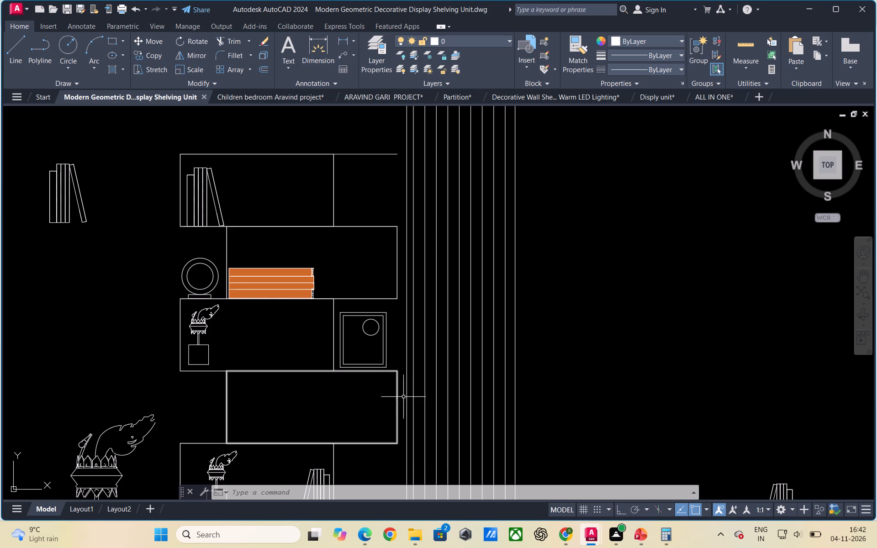
# Look through the Decorative Wall Shelves and Disply unit drawings for decor items to reuse on the shelving unit.
pyautogui.scroll(-1, 341, 382)
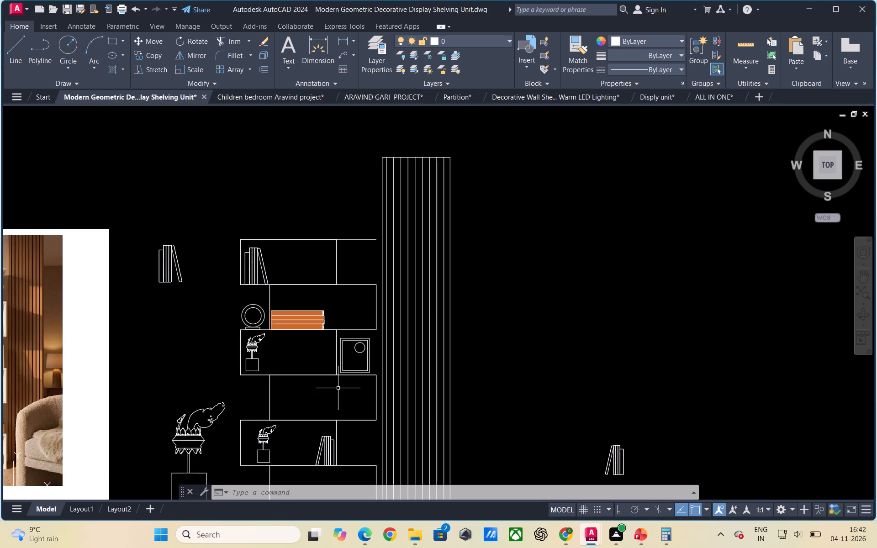
pyautogui.scroll(-1, 335, 316)
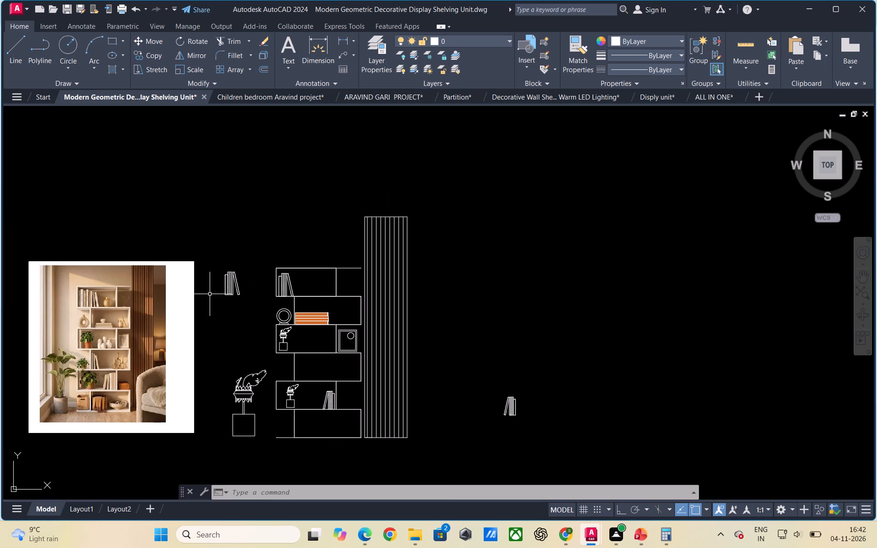
pyautogui.scroll(1, 85, 367)
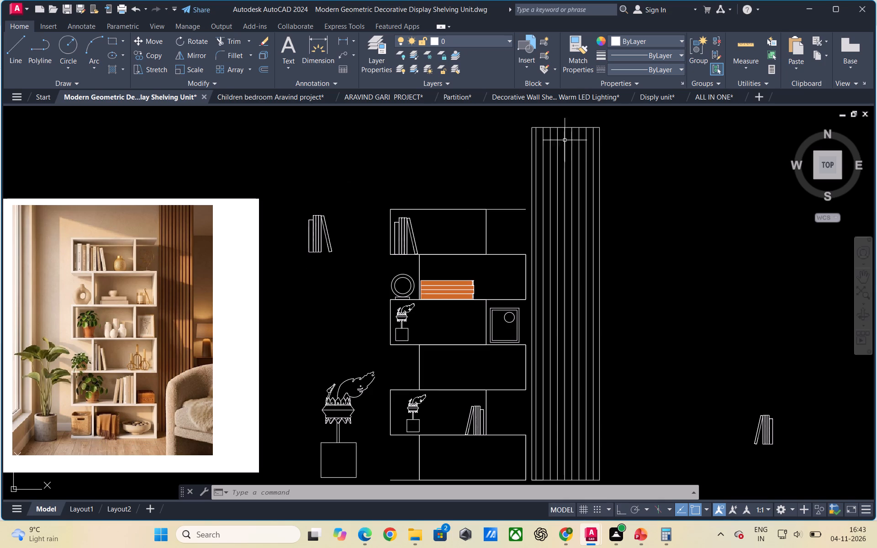
pyautogui.click(538, 98)
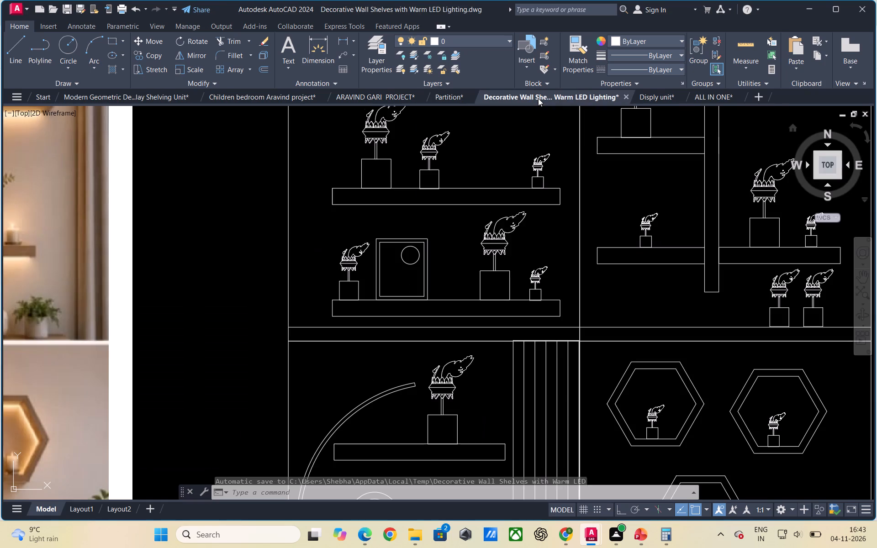
pyautogui.scroll(-2, 367, 295)
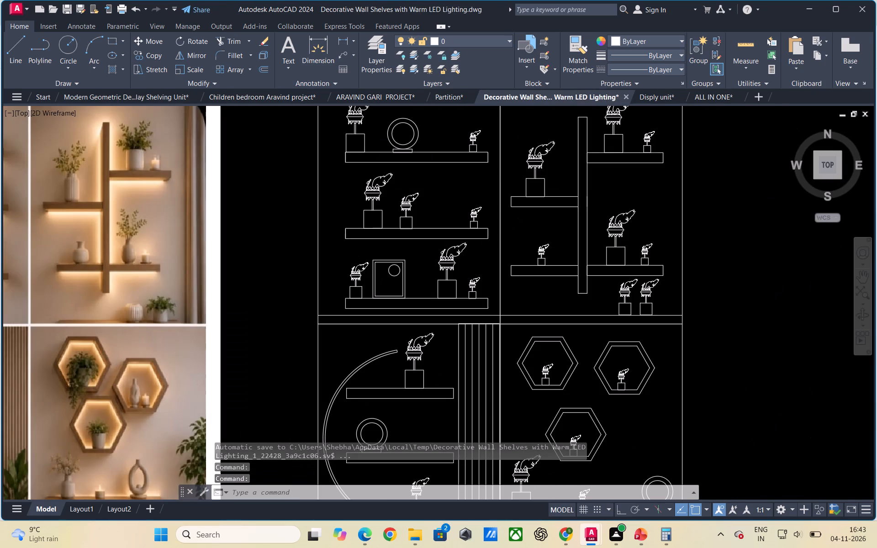
pyautogui.click(660, 99)
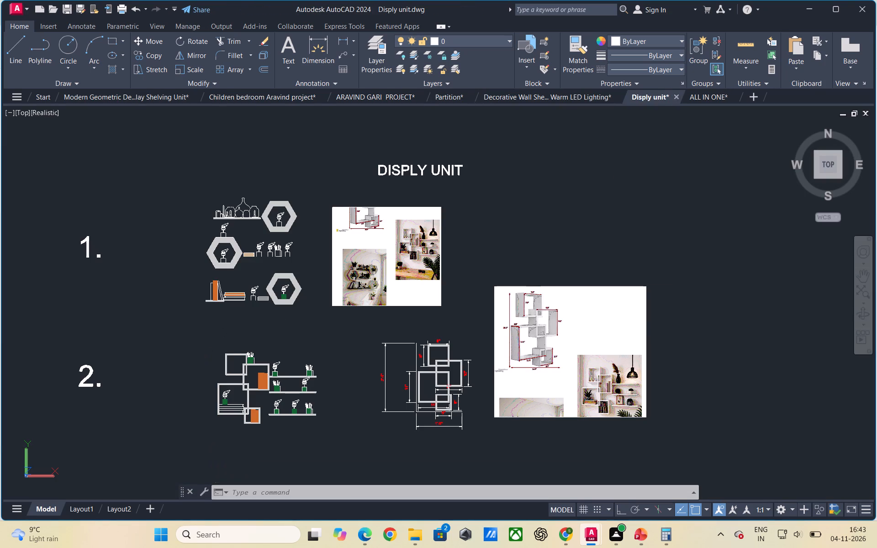
pyautogui.scroll(1, 201, 356)
pyautogui.scroll(-1, 201, 356)
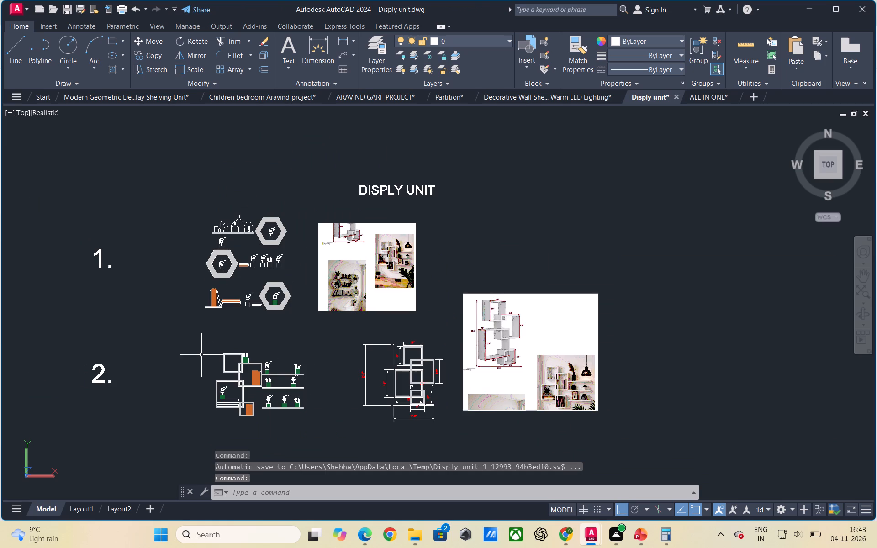
pyautogui.scroll(4, 250, 300)
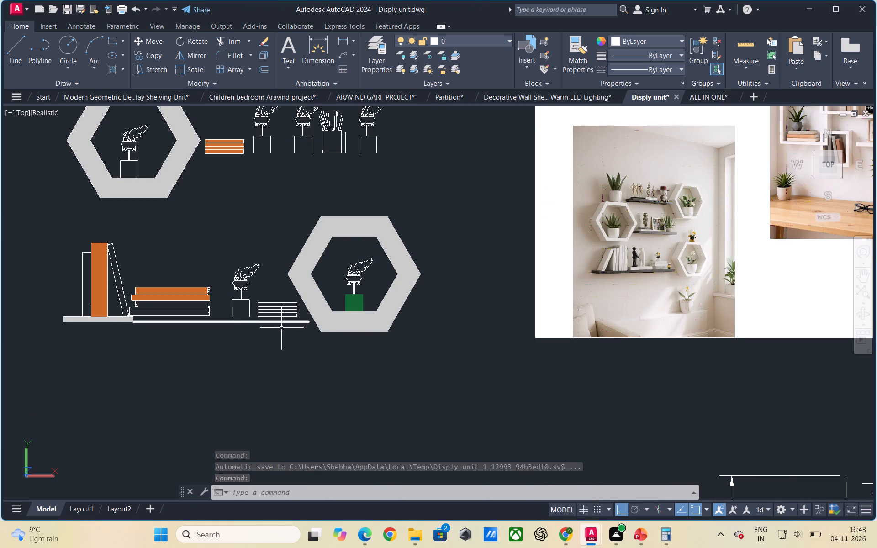
pyautogui.scroll(1, 283, 329)
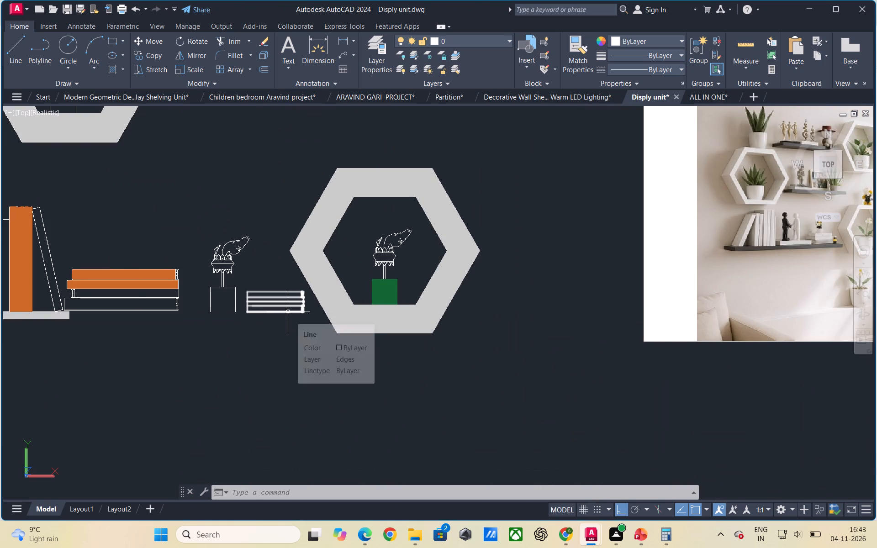
pyautogui.scroll(-1, 316, 322)
pyautogui.scroll(-2, 295, 381)
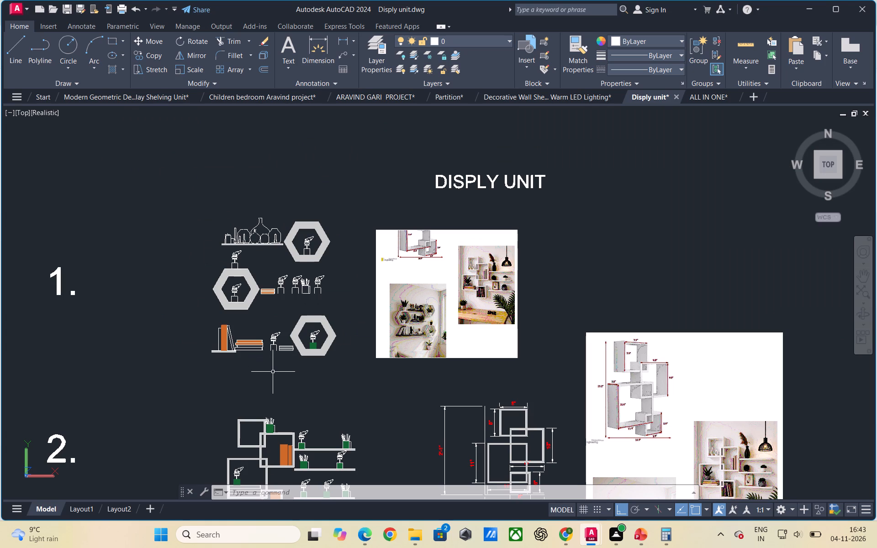
# Delete the three orange solid hatches from the small book stack beside the second-row hexagon in the Disply unit drawing.
pyautogui.scroll(1, 271, 280)
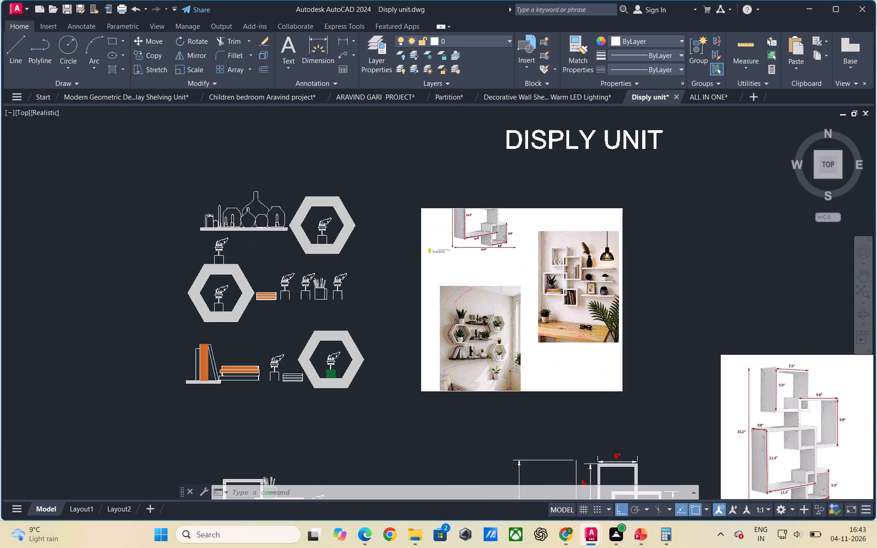
pyautogui.scroll(1, 263, 292)
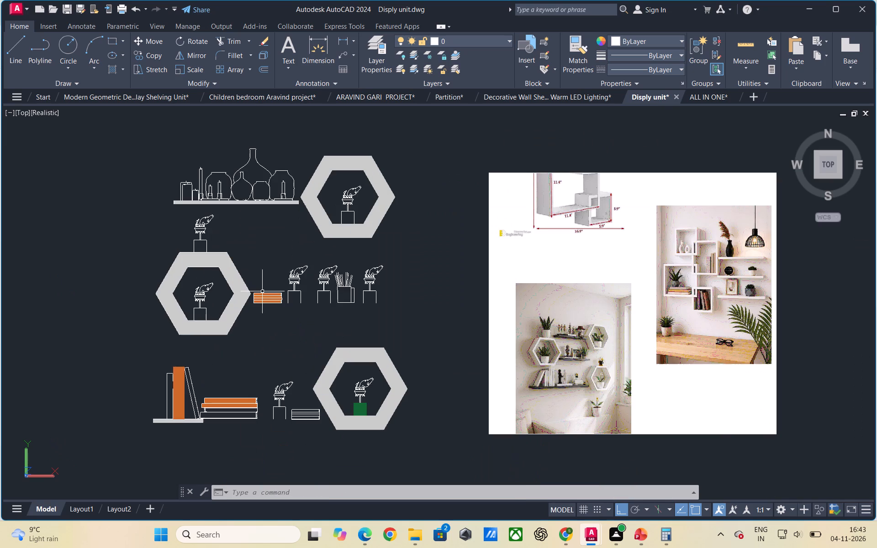
pyautogui.scroll(2, 260, 284)
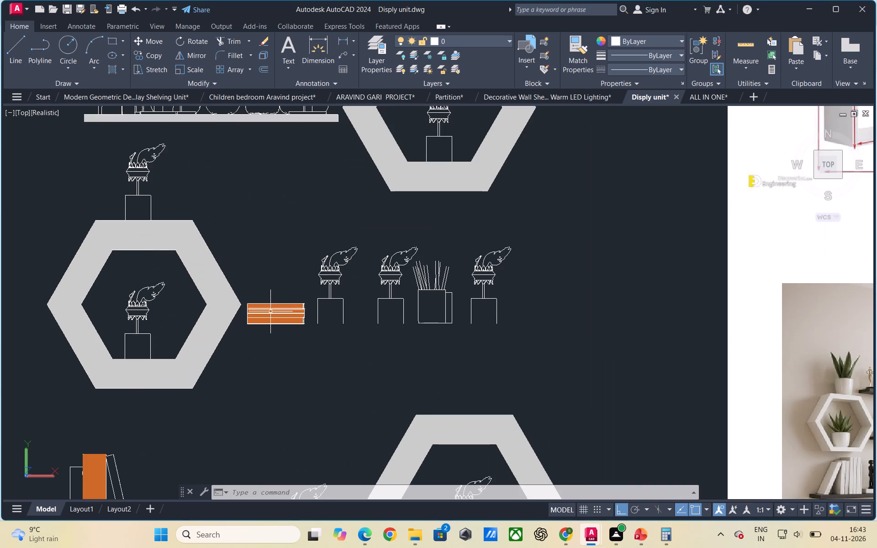
pyautogui.scroll(2, 268, 328)
pyautogui.click(275, 285)
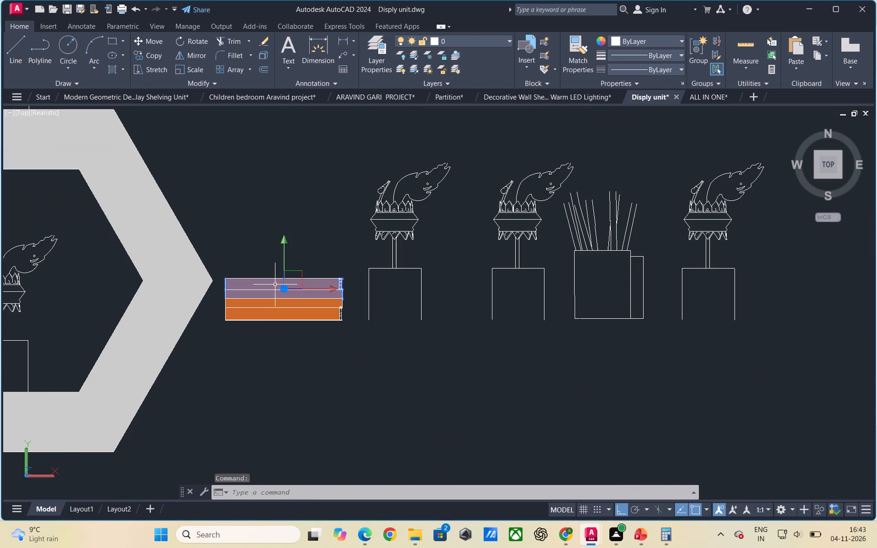
pyautogui.press('Delete')
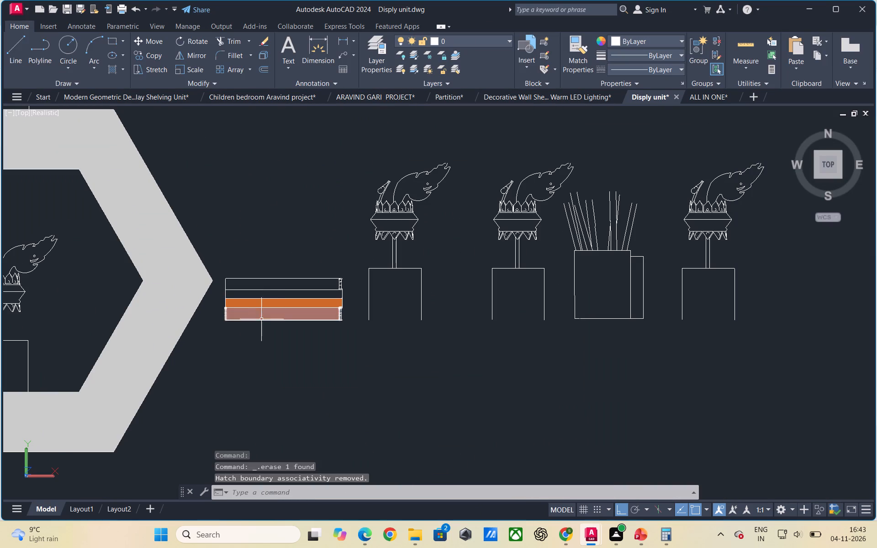
pyautogui.click(267, 304)
pyautogui.press('Delete')
pyautogui.click(268, 316)
pyautogui.press('Delete')
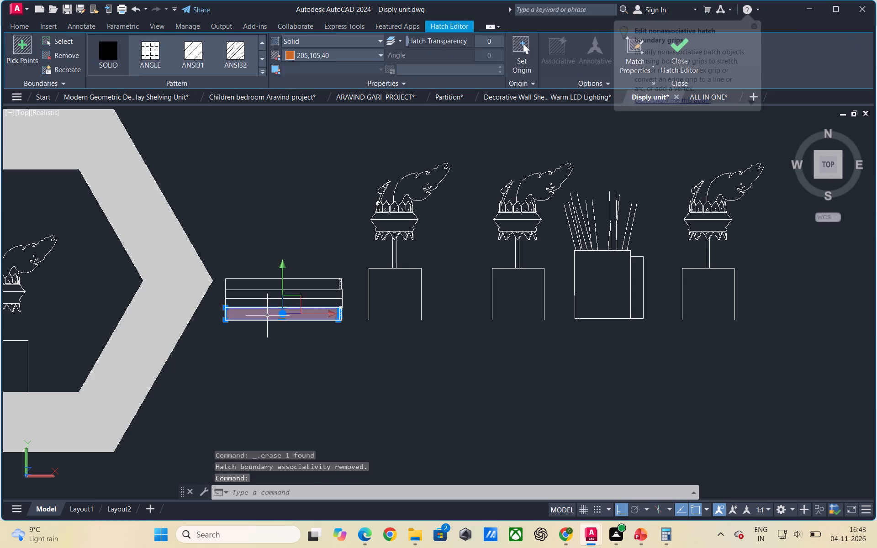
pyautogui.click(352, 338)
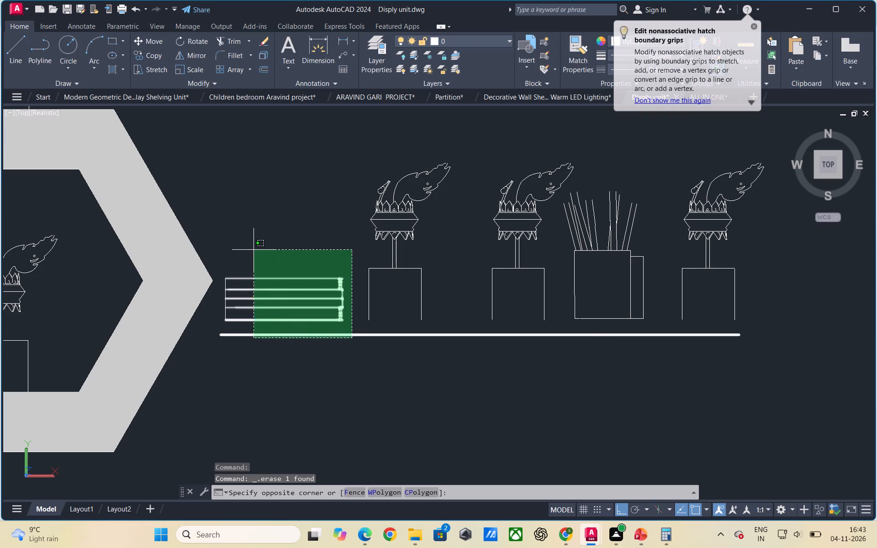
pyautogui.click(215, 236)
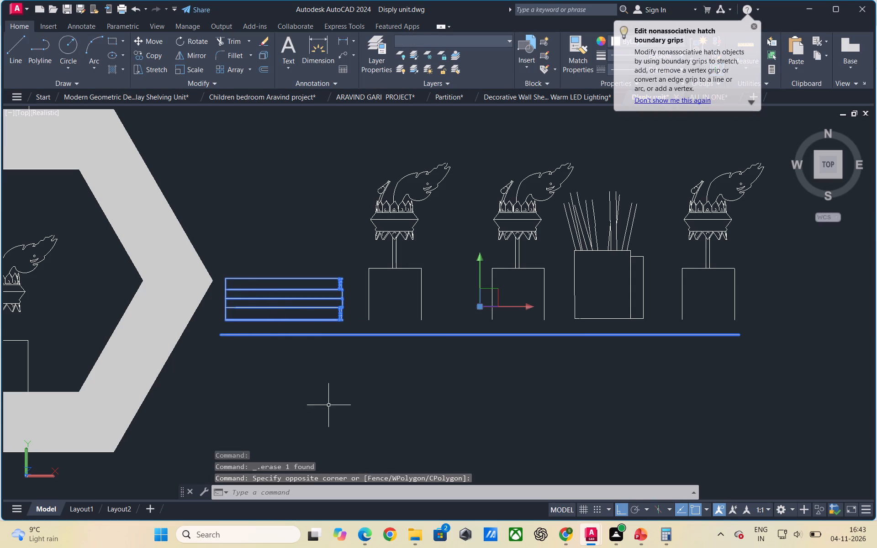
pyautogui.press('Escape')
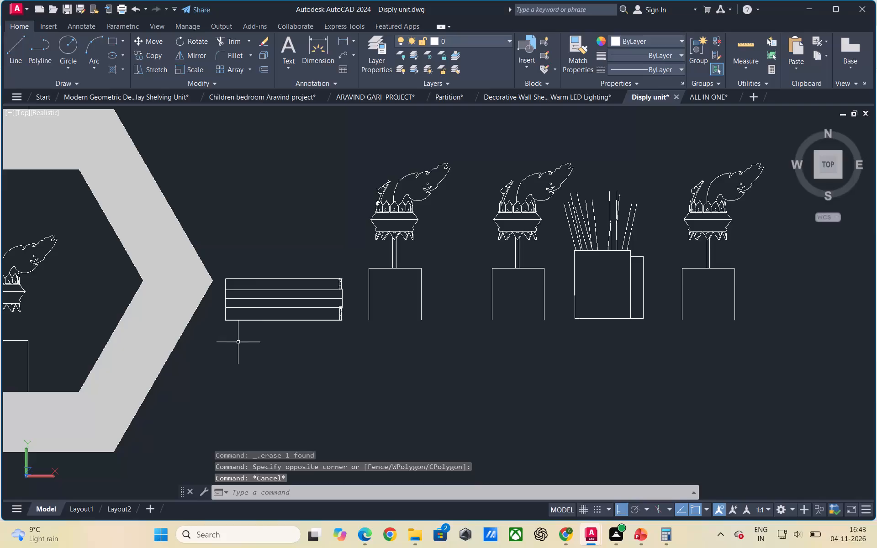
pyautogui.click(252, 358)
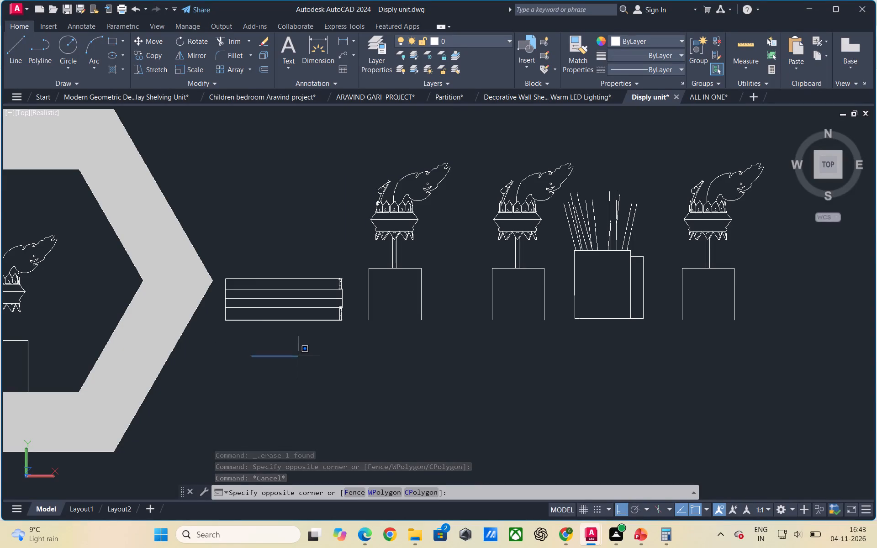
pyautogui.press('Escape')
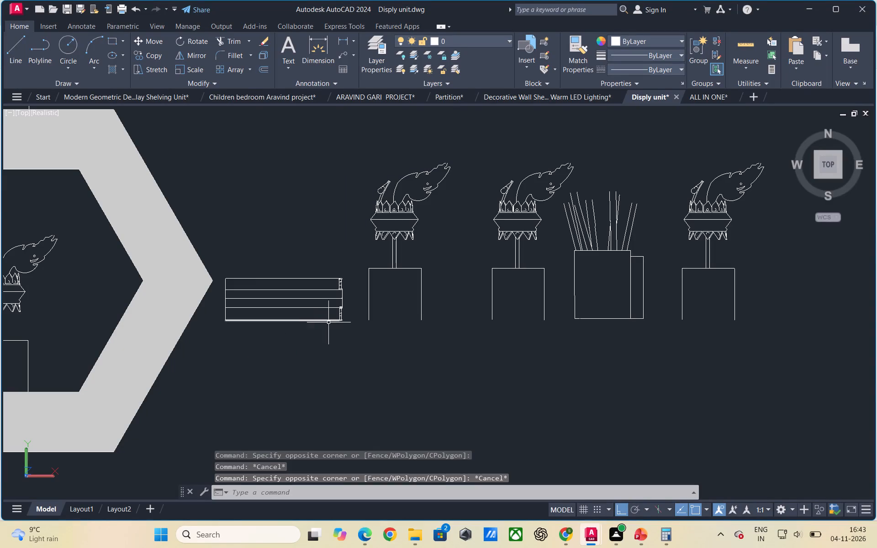
# Copy the unfilled book stack and paste it into the Modern Geometric Decorative Display Shelving Unit drawing, beyond the slatted panel.
pyautogui.click(348, 325)
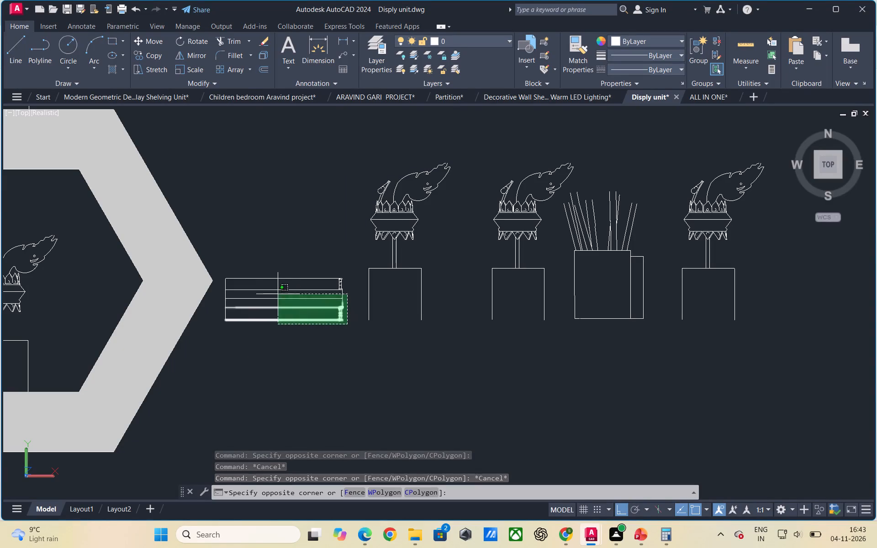
pyautogui.click(220, 269)
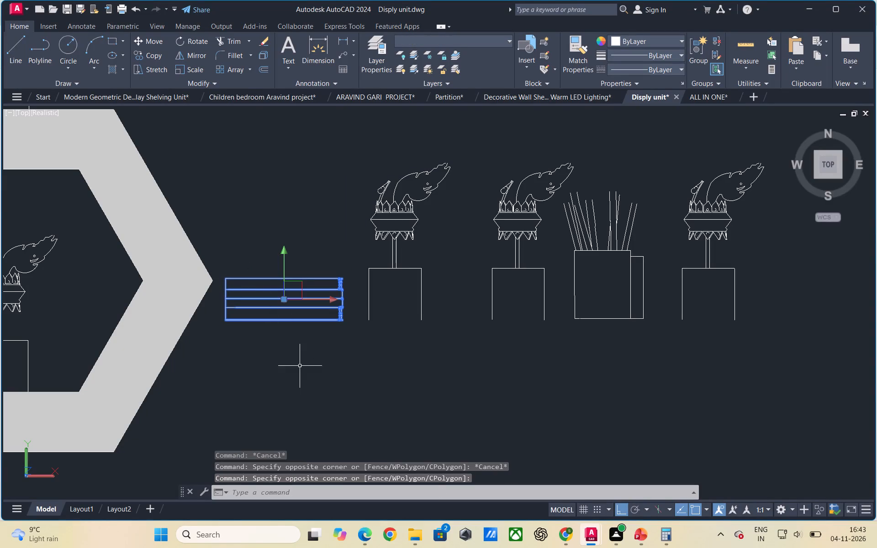
pyautogui.hotkey('ctrl', 'c')
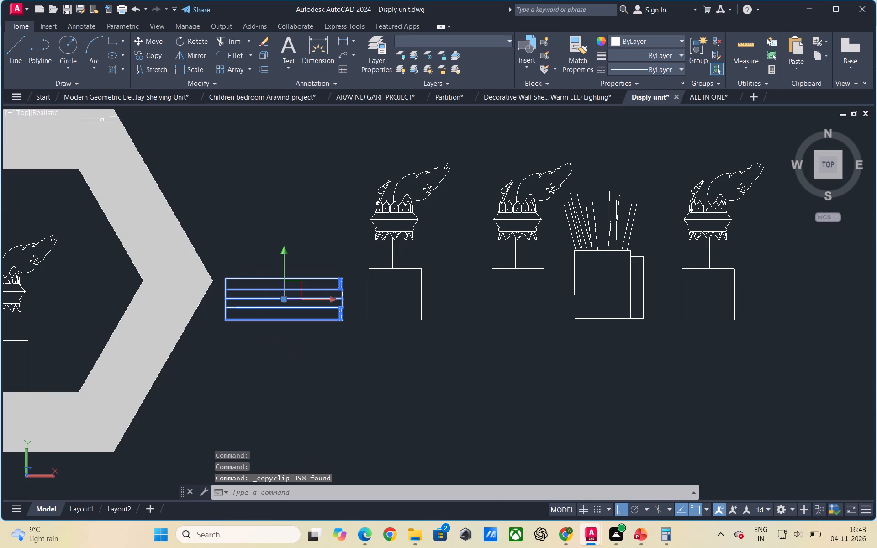
pyautogui.click(107, 99)
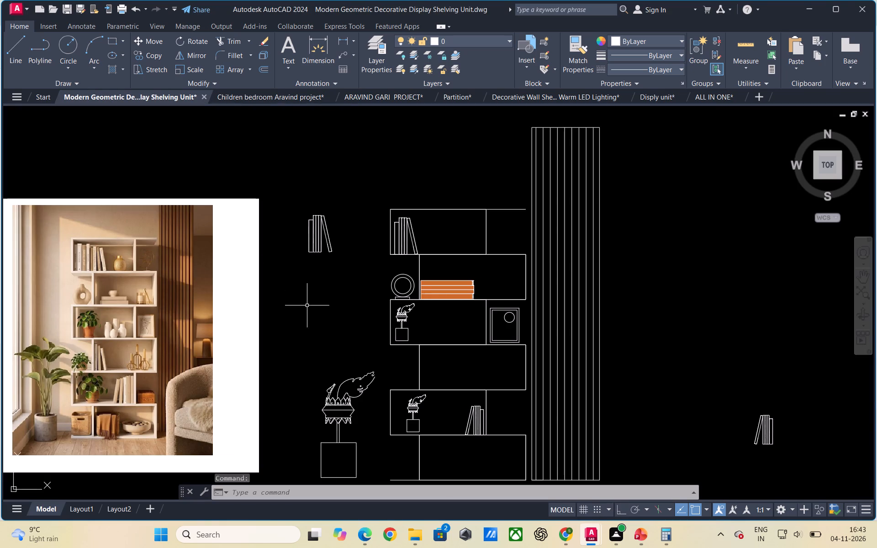
pyautogui.scroll(-1, 307, 309)
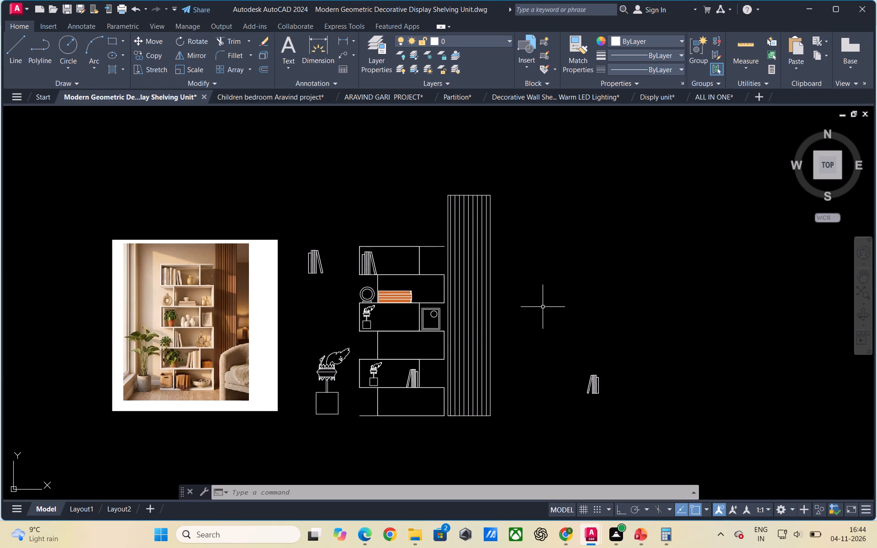
pyautogui.hotkey('ctrl', 'v')
pyautogui.click(527, 299)
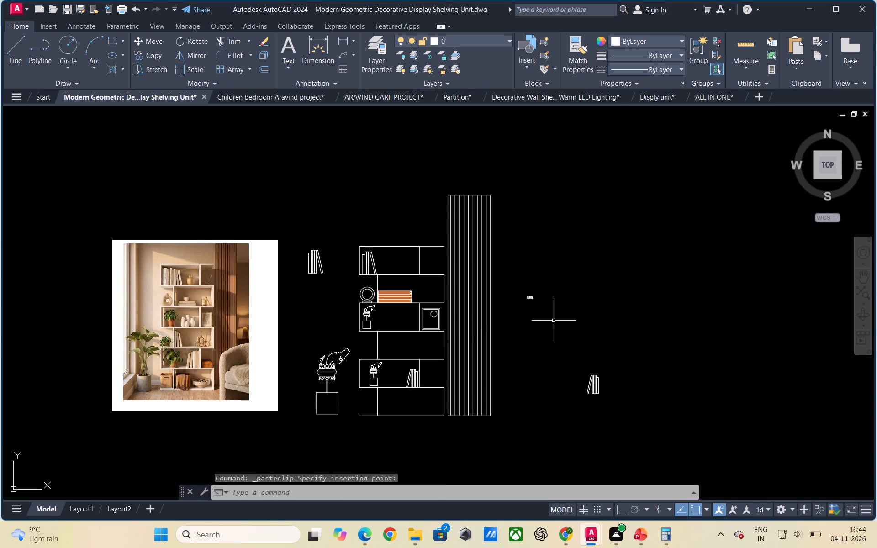
# Scale the pasted book stack up from its upper-left corner until it is about as wide as the shelving unit.
pyautogui.click(554, 321)
pyautogui.click(510, 266)
pyautogui.write('SCAL')
pyautogui.press('e')
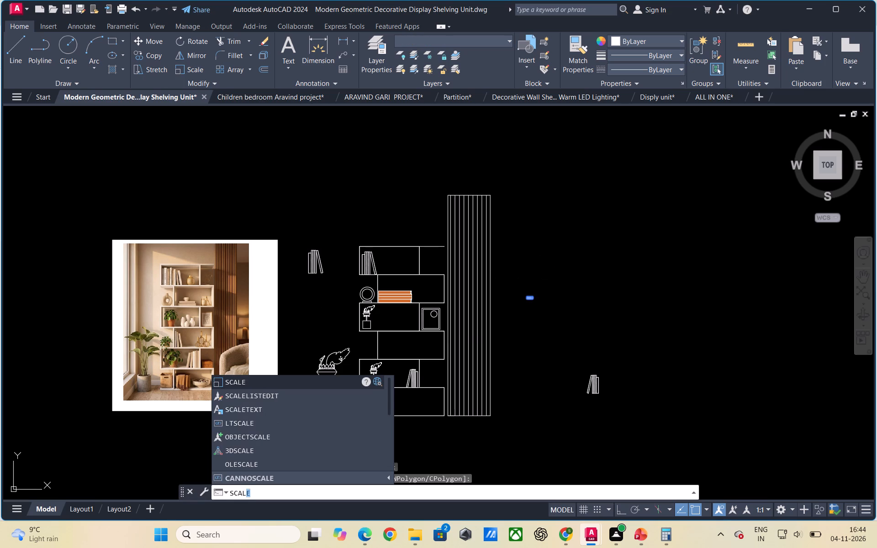
pyautogui.press('Return')
pyautogui.scroll(3, 528, 302)
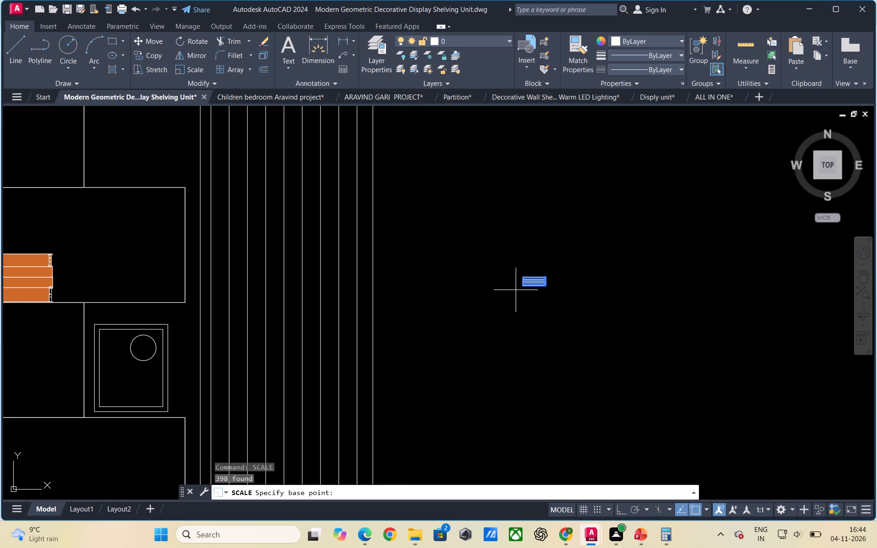
pyautogui.scroll(3, 514, 268)
pyautogui.scroll(-1, 428, 254)
pyautogui.scroll(1, 522, 304)
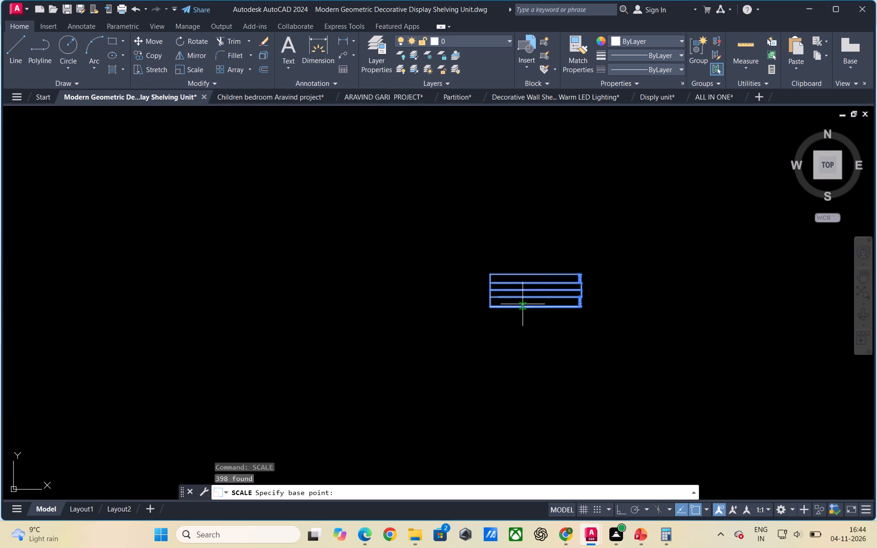
pyautogui.click(491, 274)
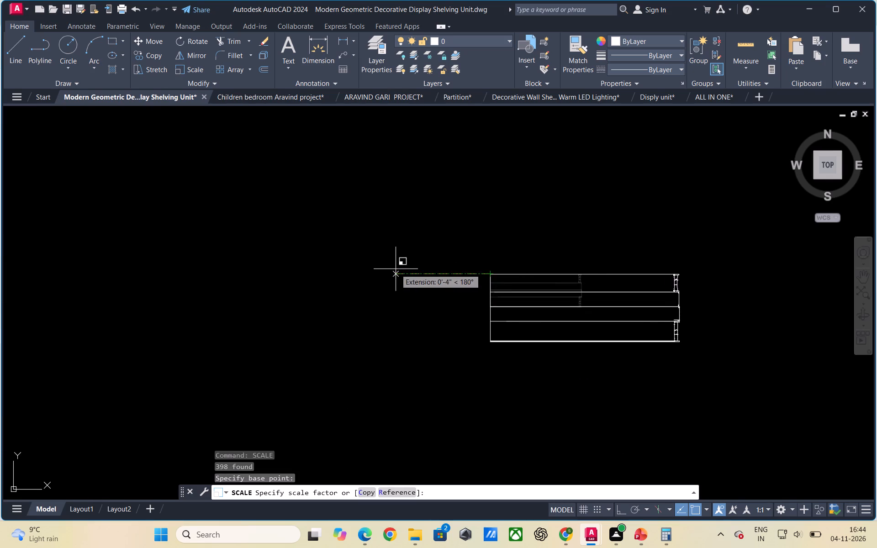
pyautogui.scroll(-4, 395, 269)
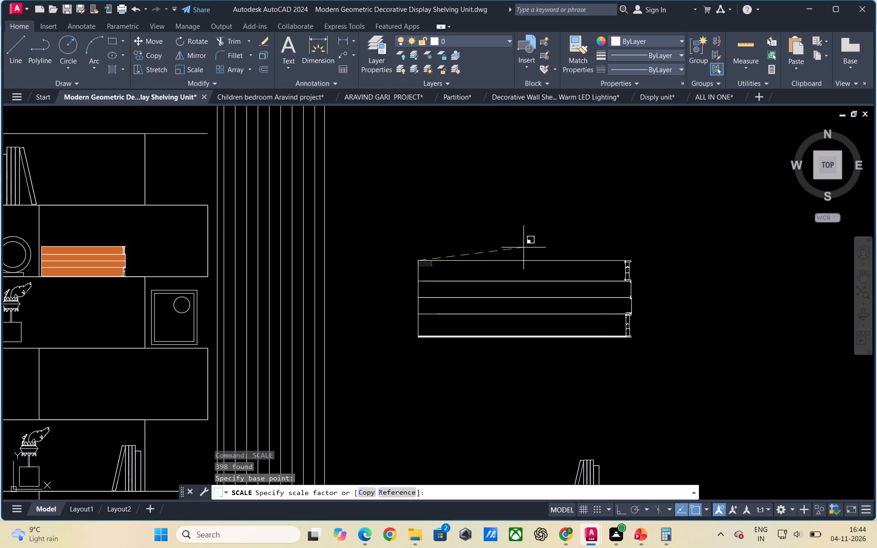
pyautogui.click(527, 238)
# Compare the partly furnished shelving elevation and its spare items with the reference photo.
pyautogui.scroll(-2, 512, 259)
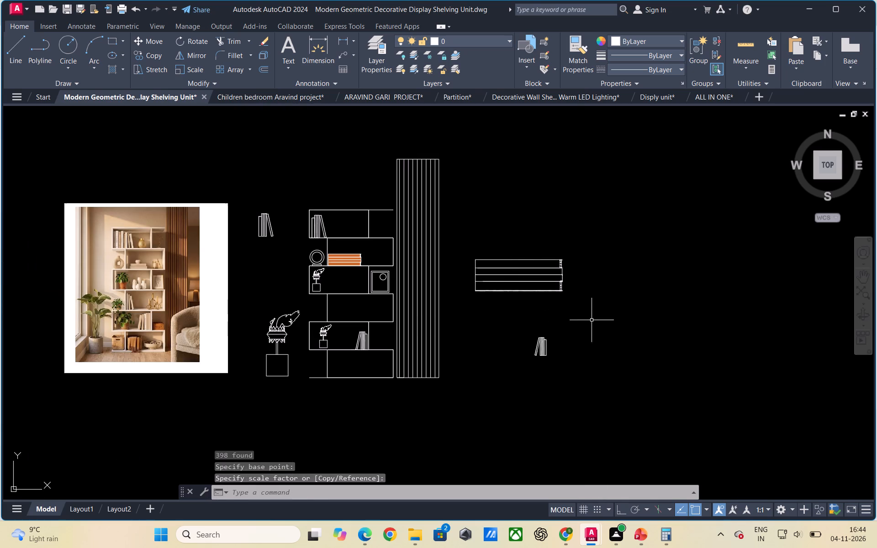
pyautogui.scroll(-1, 607, 320)
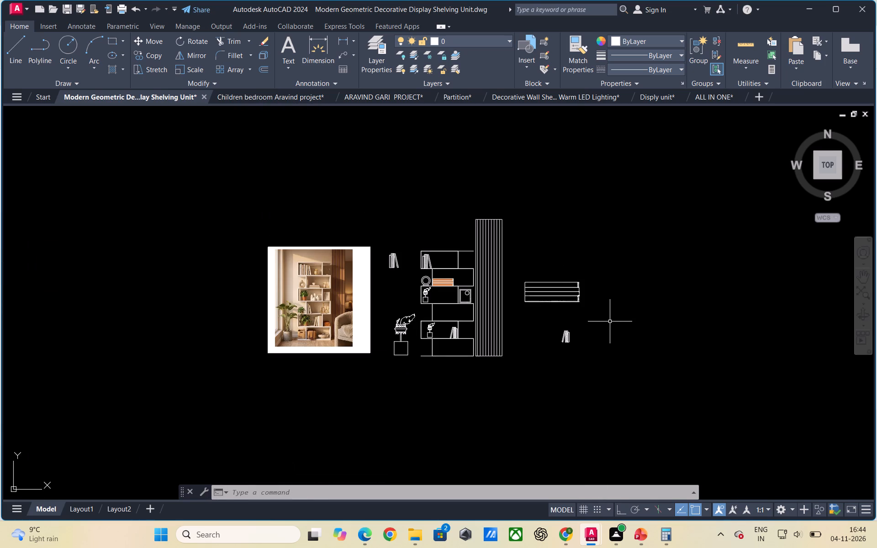
pyautogui.scroll(2, 313, 343)
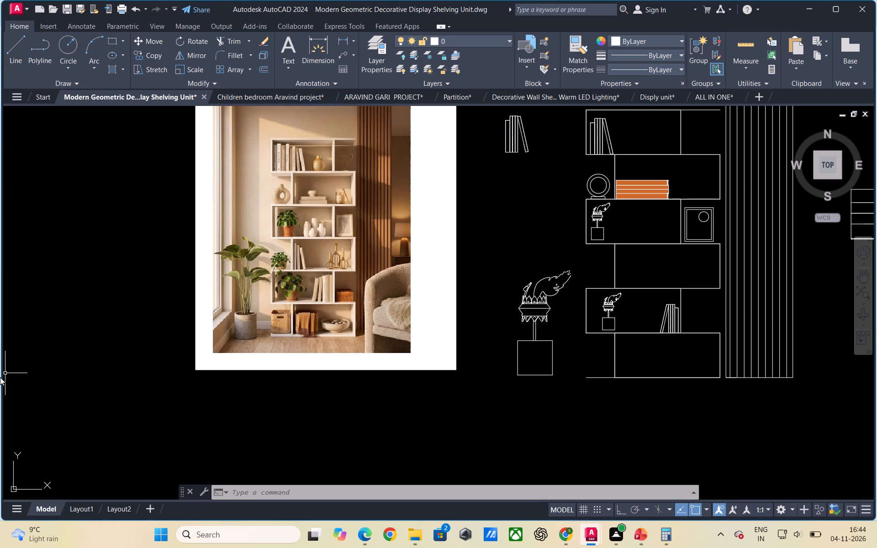
pyautogui.scroll(-1, 0, 377)
pyautogui.click(535, 331)
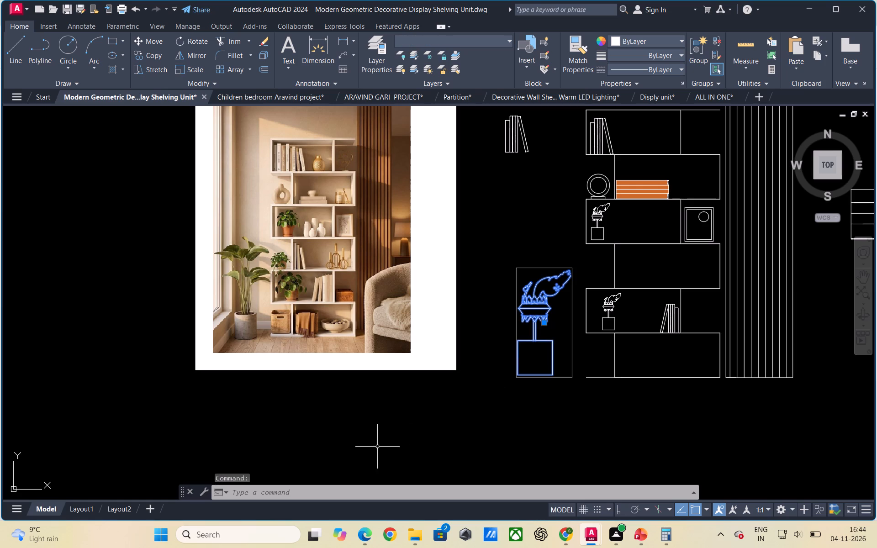
pyautogui.press('Escape')
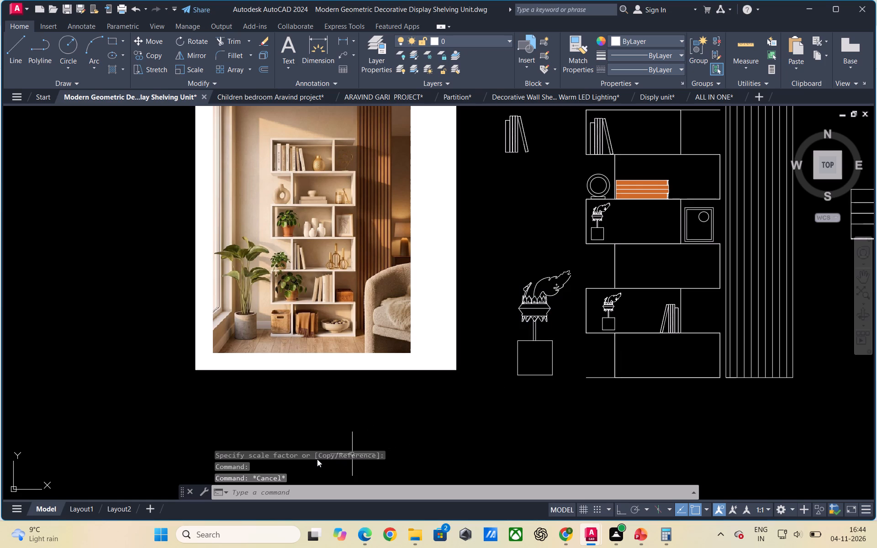
pyautogui.scroll(-2, 317, 459)
pyautogui.scroll(-2, 368, 424)
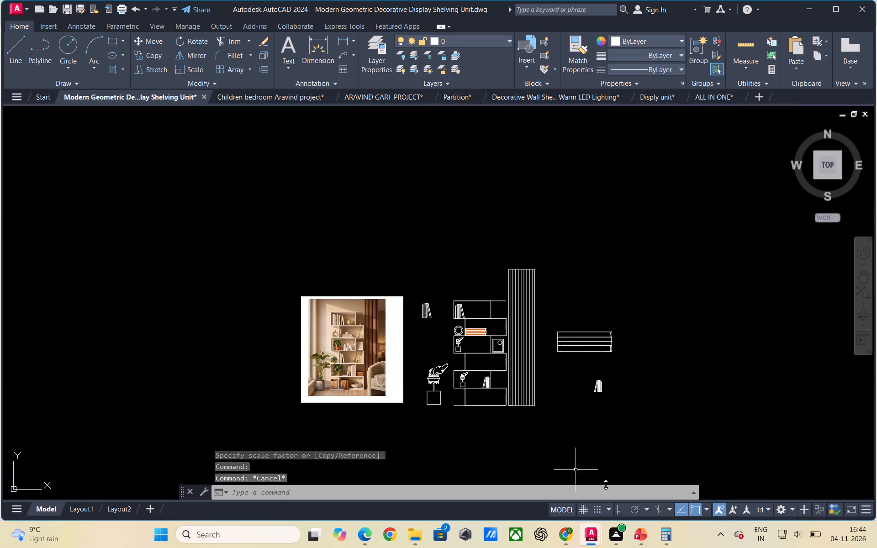